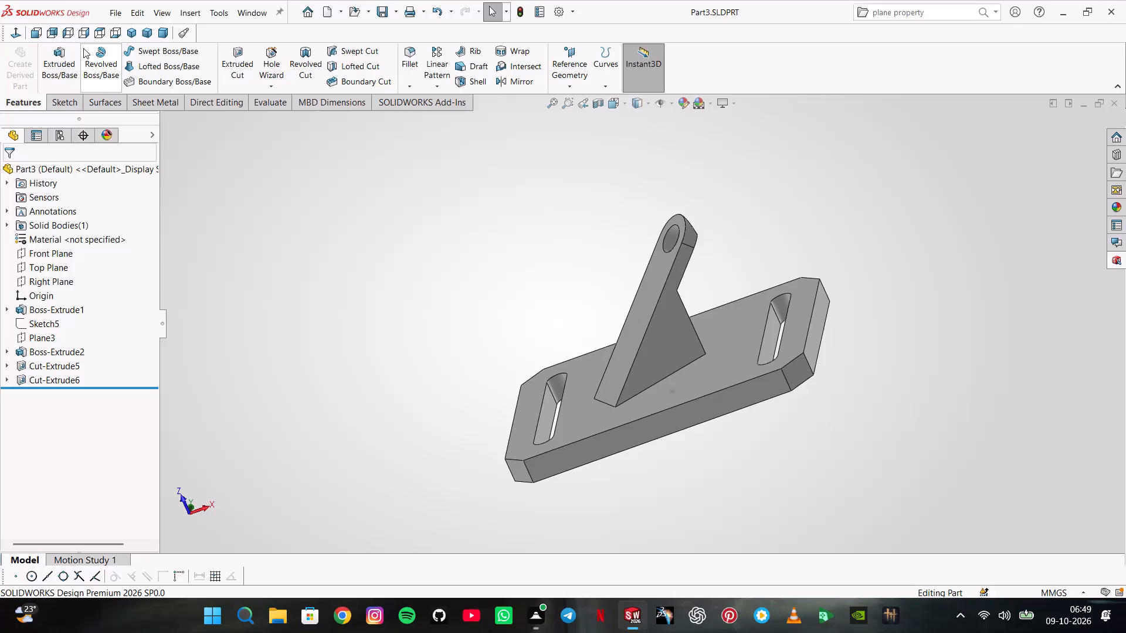
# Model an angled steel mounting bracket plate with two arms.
# Create a new part document.
pyautogui.click(108, 10)
pyautogui.click(124, 38)
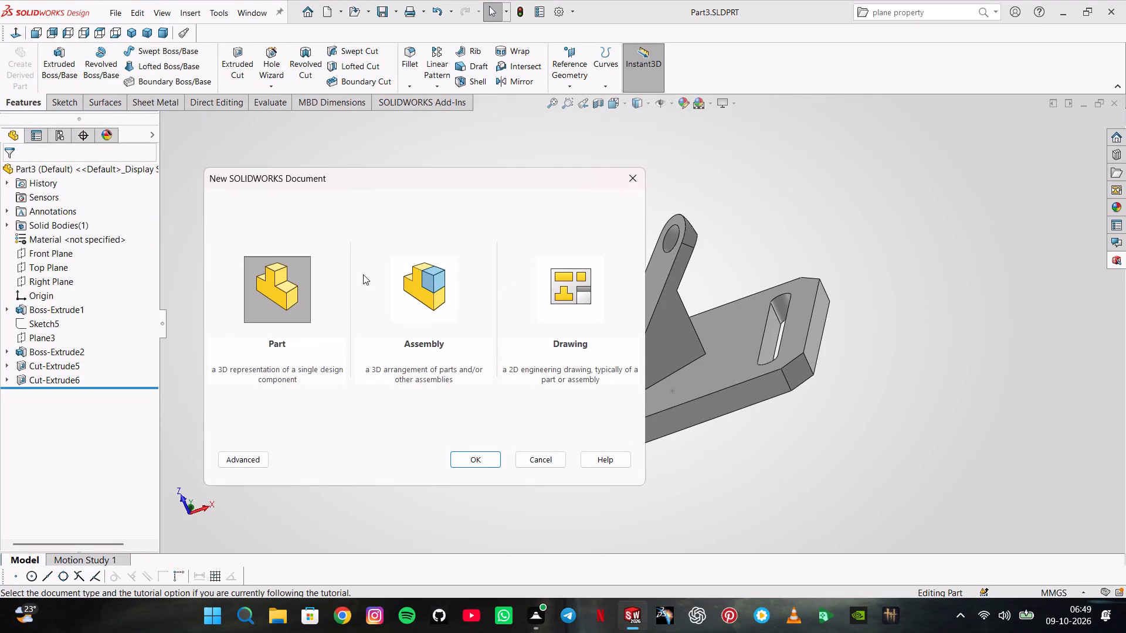
pyautogui.click(482, 462)
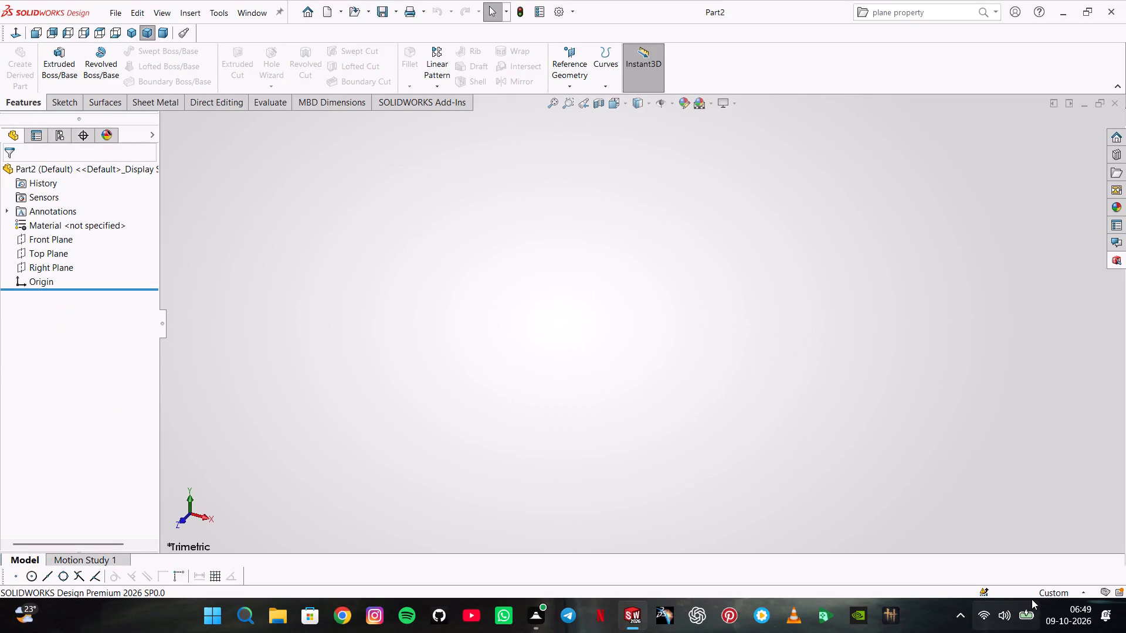
# Set the document units to MMGS (millimeter, gram, second).
pyautogui.click(1039, 598)
pyautogui.click(1050, 593)
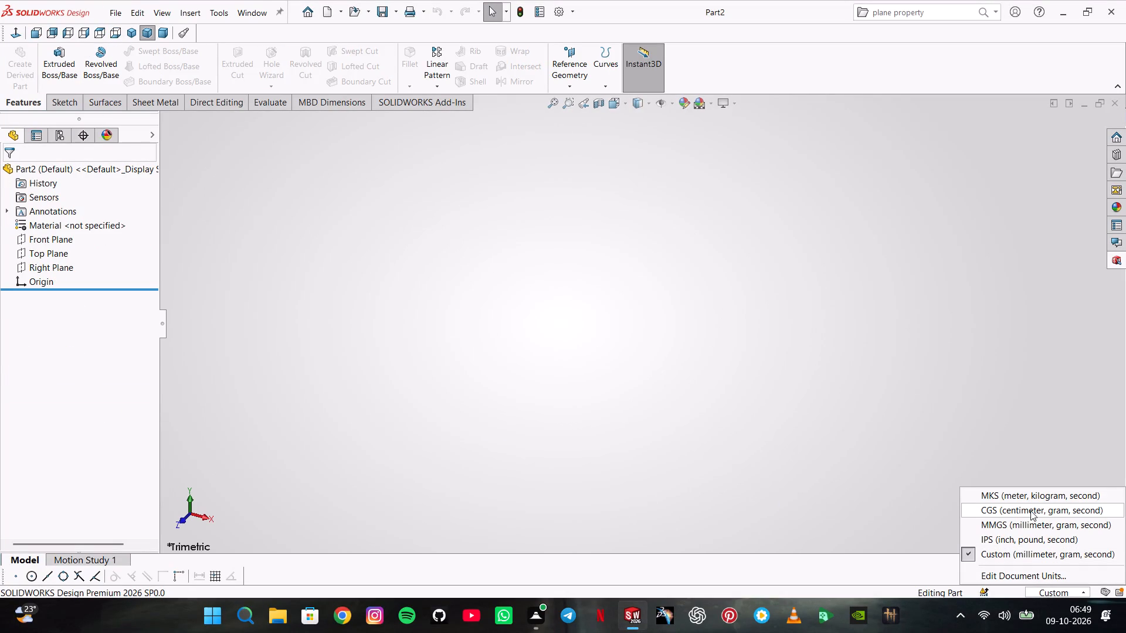
pyautogui.click(1029, 519)
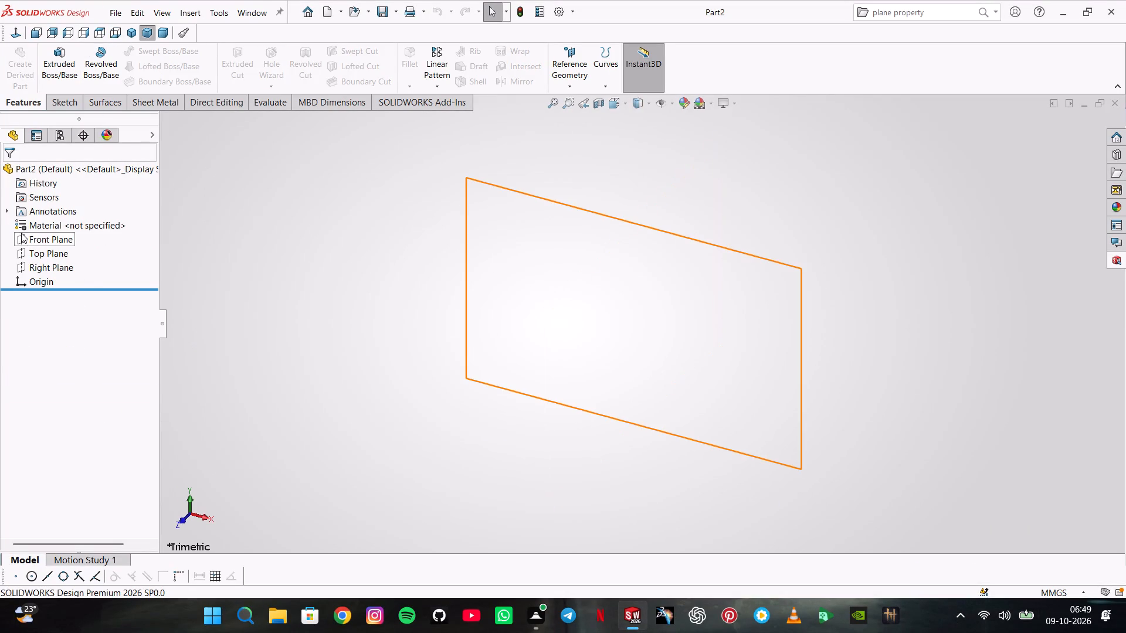
# Start a sketch on the Front Plane and draw two concentric circles at the origin, radii about 19 mm and 38 mm.
pyautogui.click(29, 235)
pyautogui.click(40, 220)
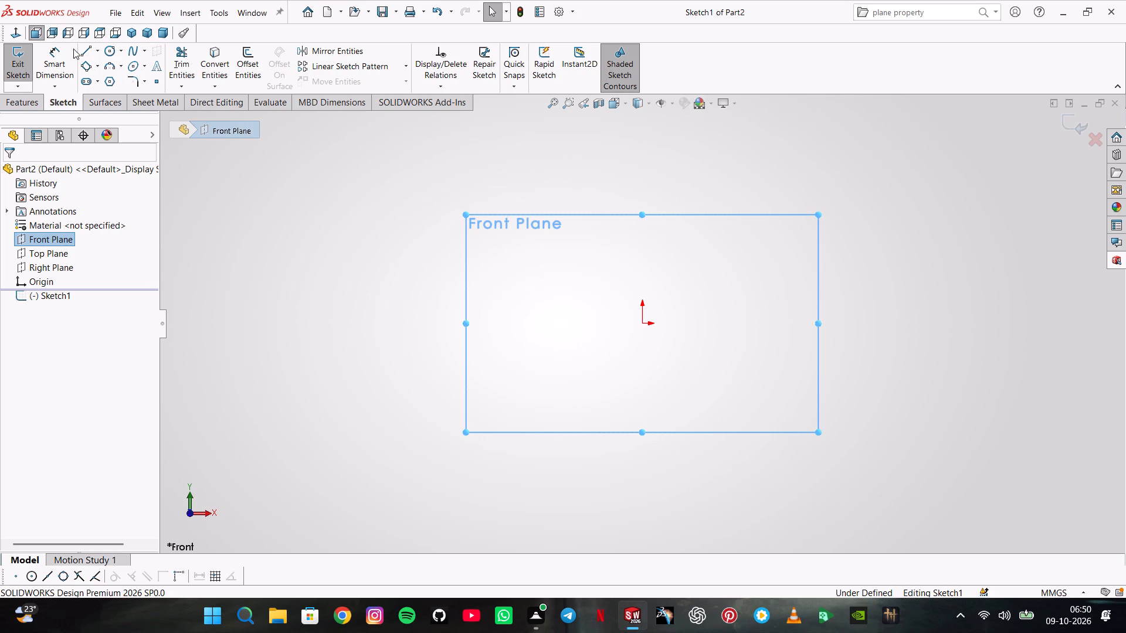
pyautogui.click(112, 53)
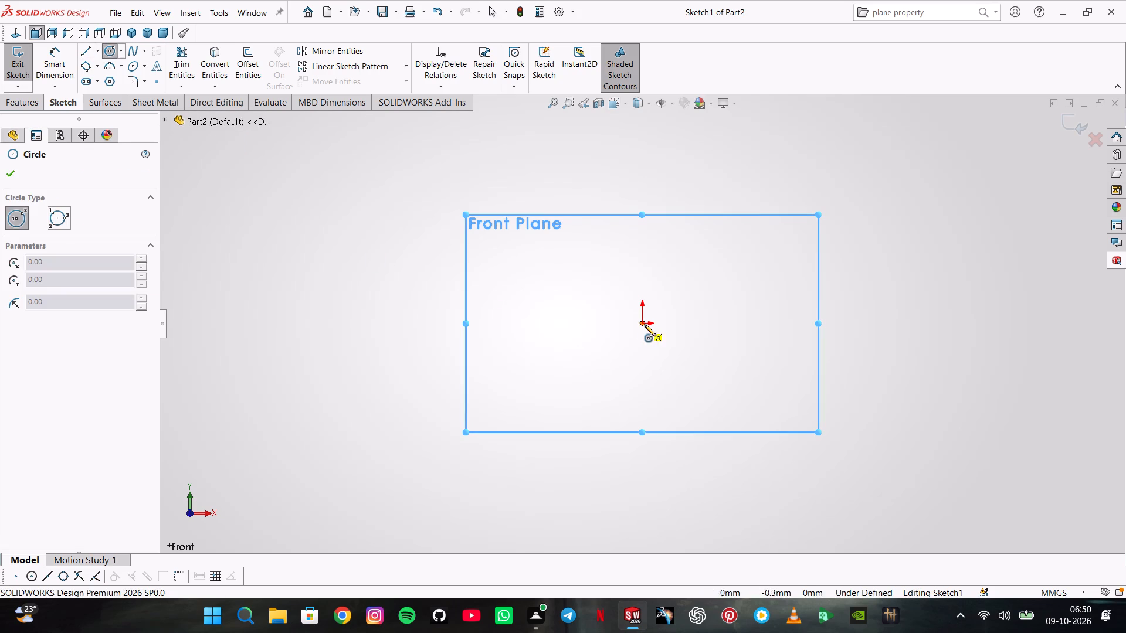
pyautogui.click(645, 326)
pyautogui.click(669, 296)
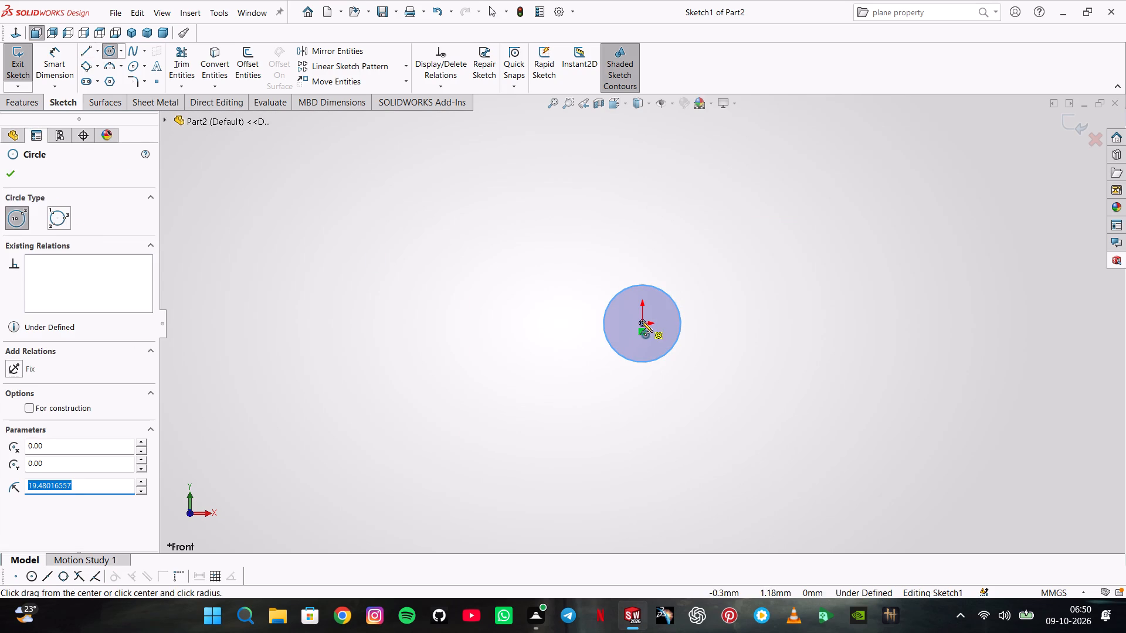
pyautogui.click(642, 321)
pyautogui.click(690, 266)
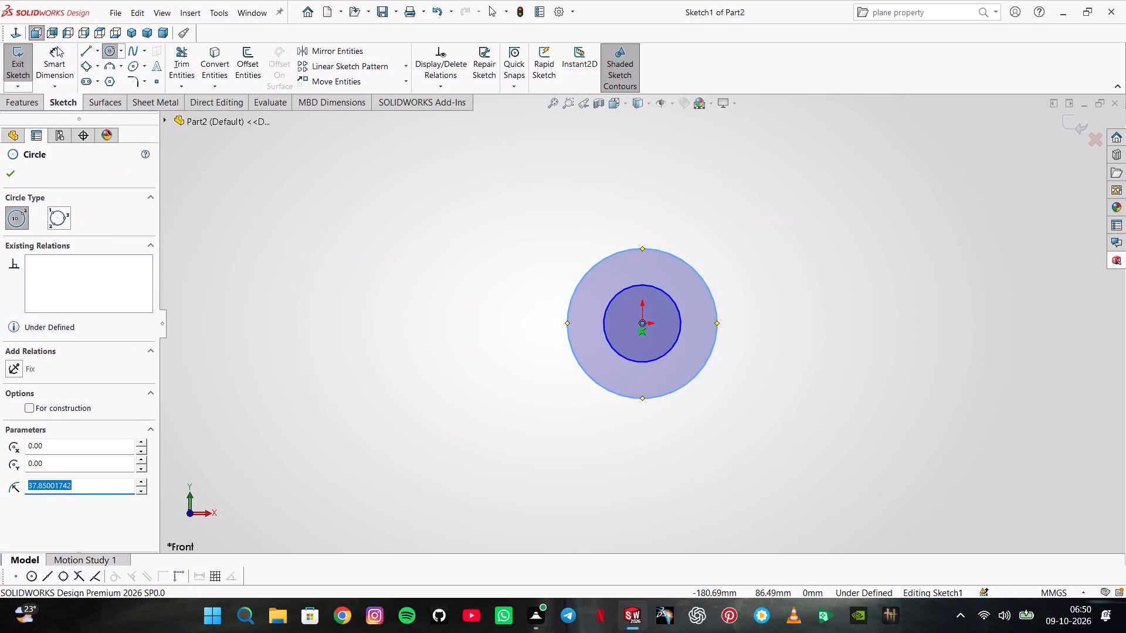
# Dimension the inner circle at the origin to a diameter of 18 mm.
pyautogui.click(57, 46)
pyautogui.click(620, 299)
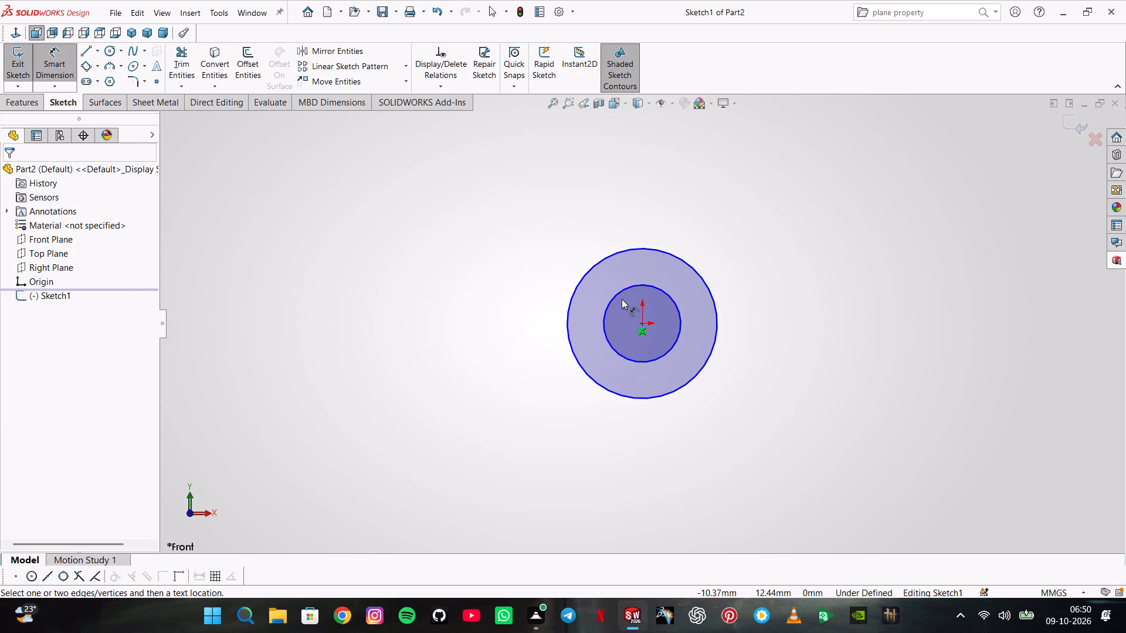
pyautogui.click(616, 297)
pyautogui.click(524, 317)
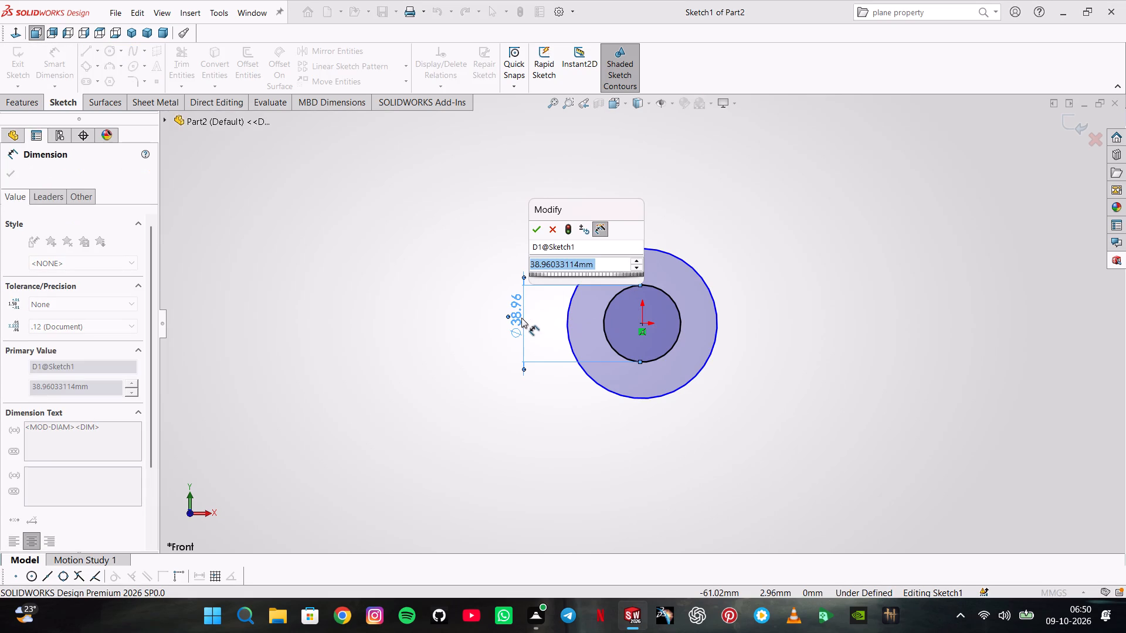
pyautogui.write('18')
pyautogui.press('Return')
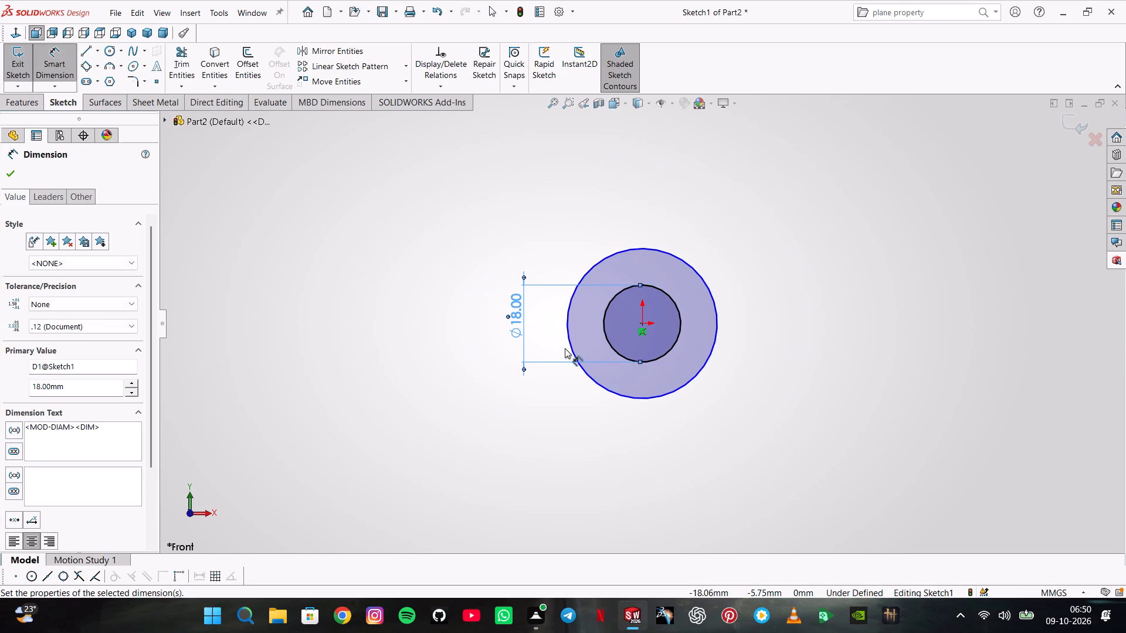
# Dimension the outer circle at the origin to a diameter of 36 mm, twice the inner circle's 18 mm.
pyautogui.click(568, 349)
pyautogui.click(467, 346)
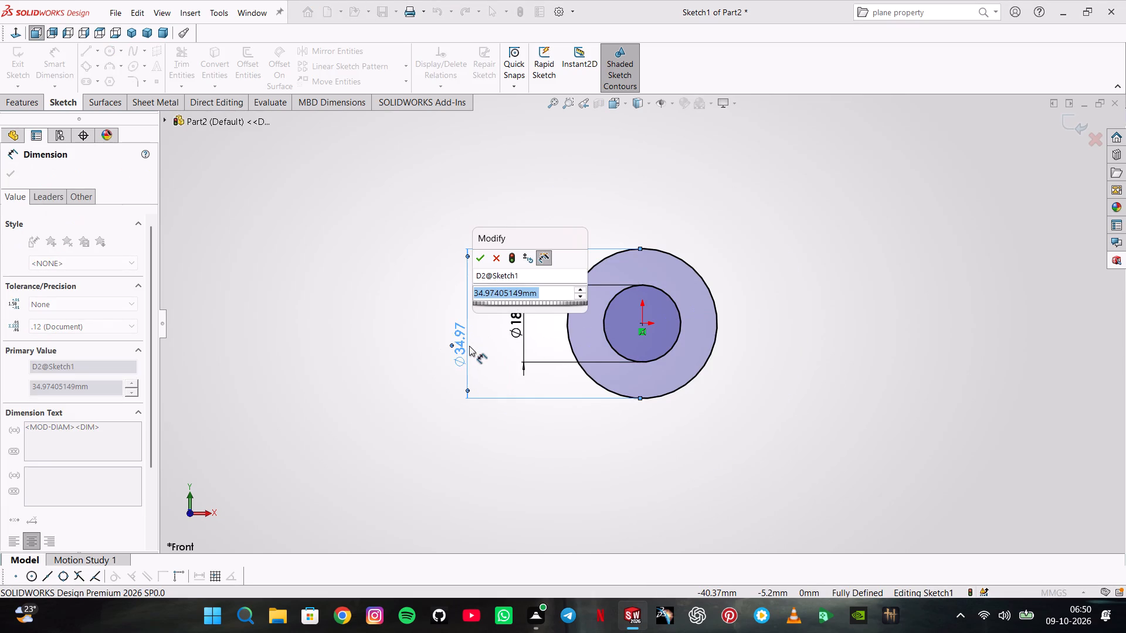
pyautogui.write('18*-2')
pyautogui.press('Return')
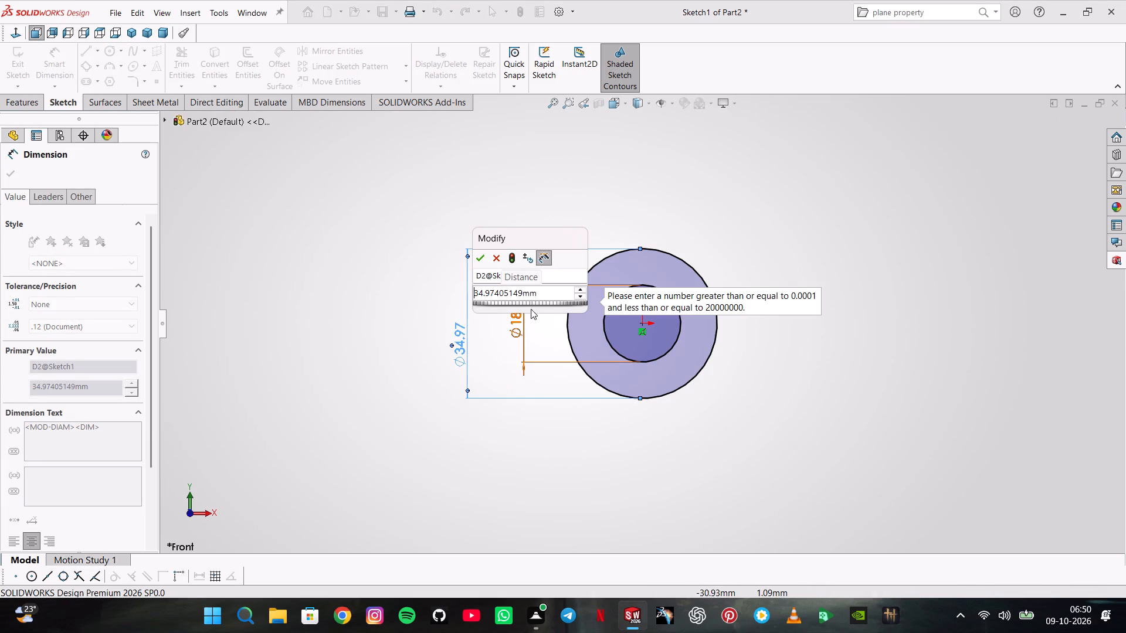
pyautogui.doubleClick(552, 294)
pyautogui.write('18*2')
pyautogui.press('Return')
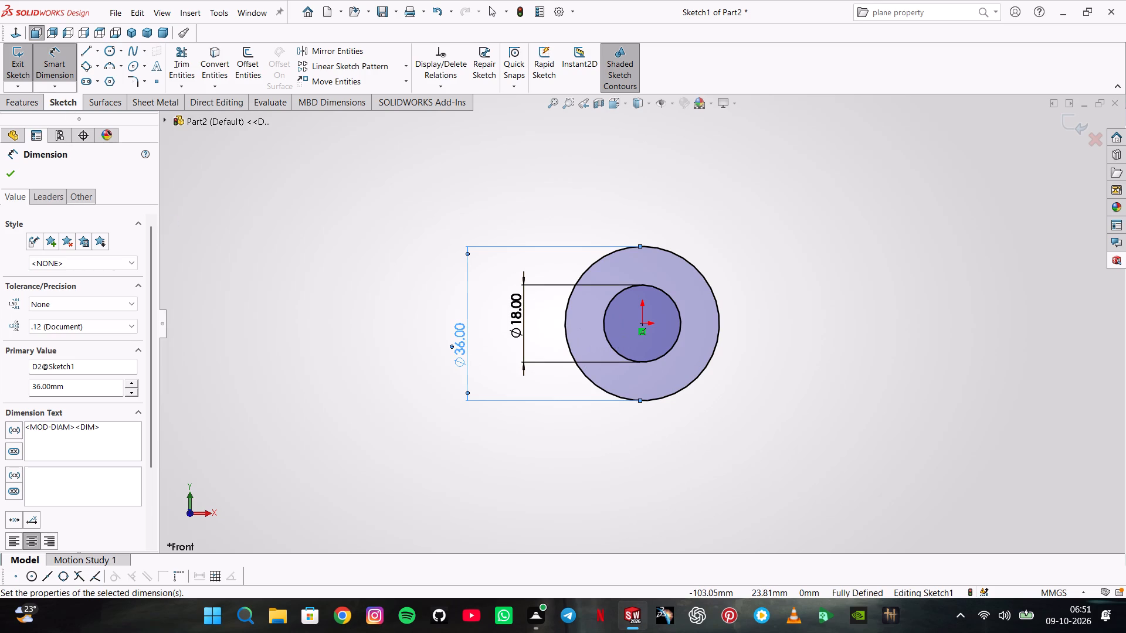
# Sketch two concentric circles of radius about 8.4 mm and 3.8 mm, centred about 52 mm left of and 26 mm above the origin.
pyautogui.click(113, 53)
pyautogui.scroll(2, 316, 189)
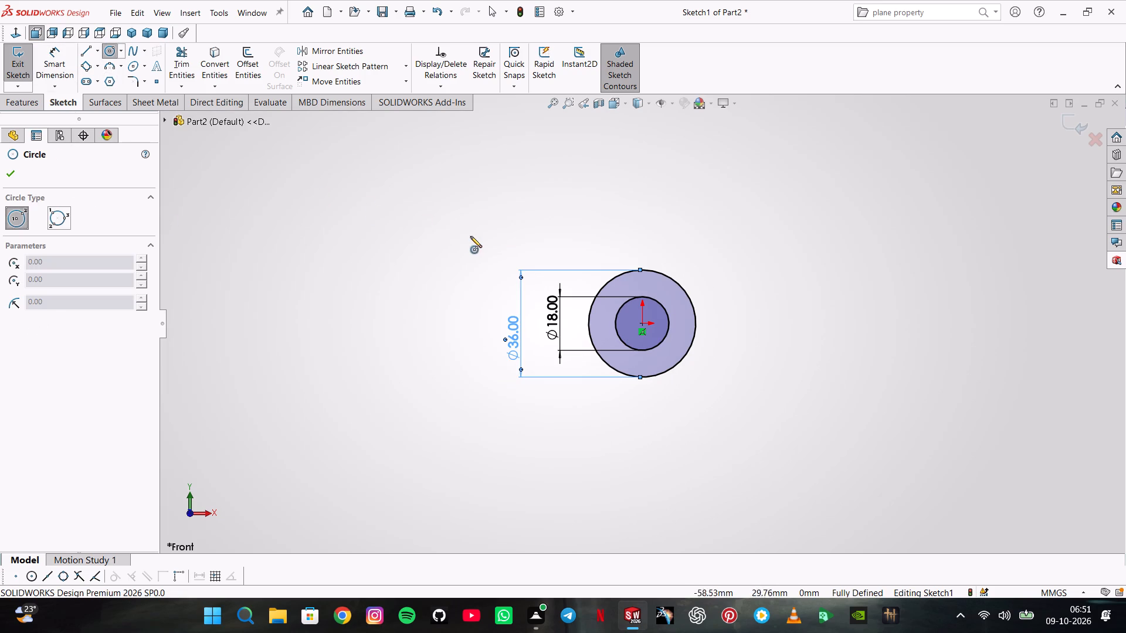
pyautogui.click(487, 246)
pyautogui.click(499, 224)
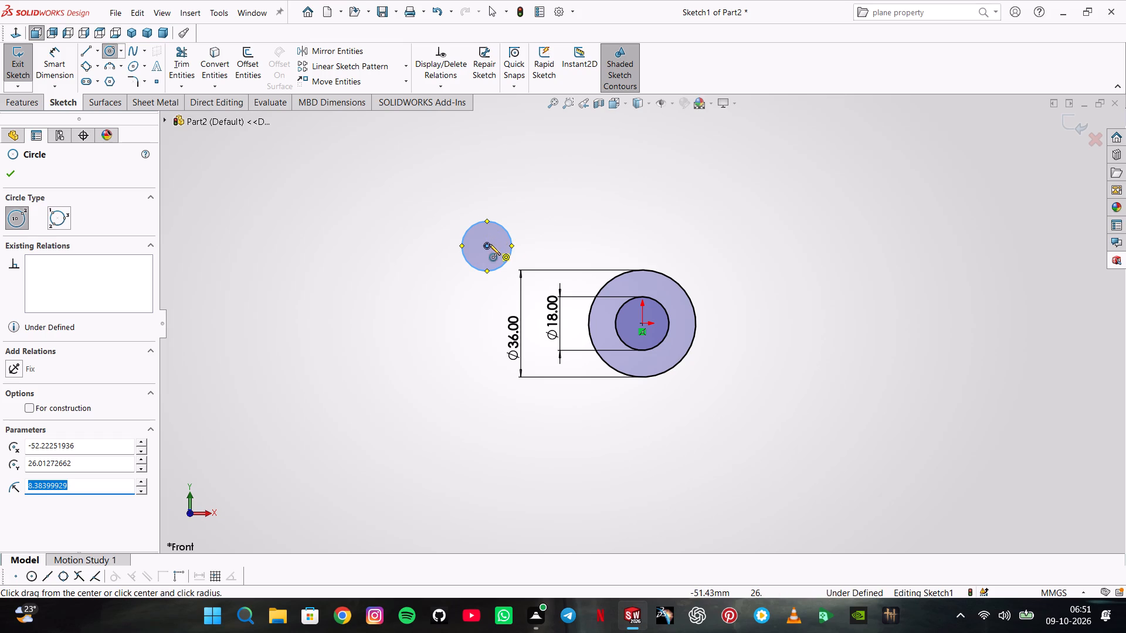
pyautogui.click(489, 245)
pyautogui.click(494, 255)
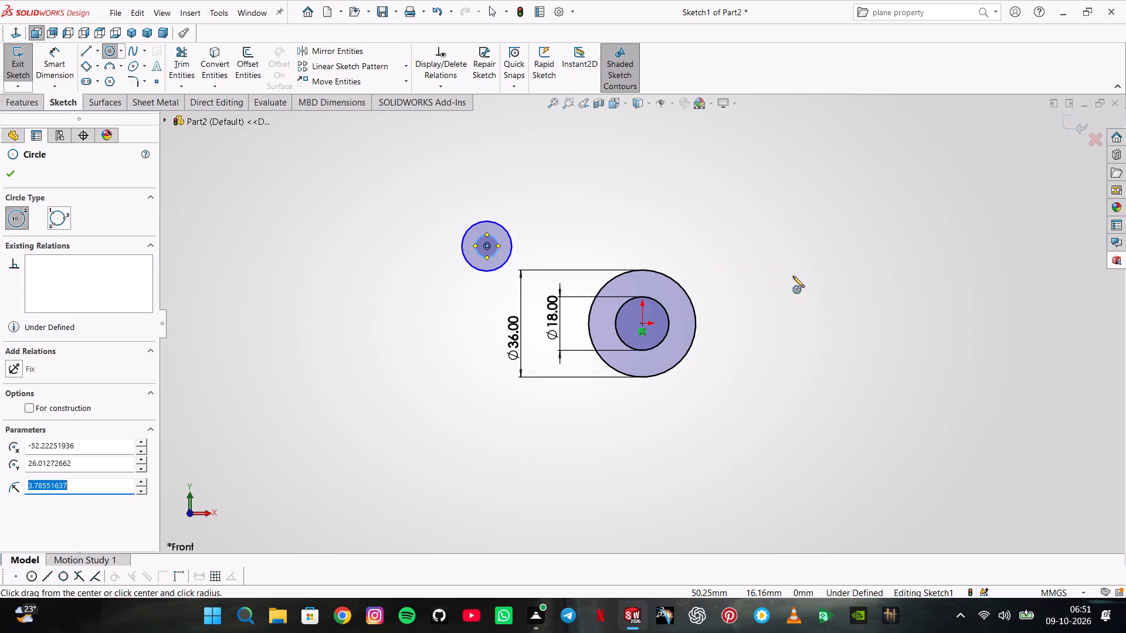
# Sketch two concentric circles of radius about 10.8 mm and 3.6 mm, centred about 69 mm right of the origin, level with the left pair.
pyautogui.click(847, 243)
pyautogui.click(863, 219)
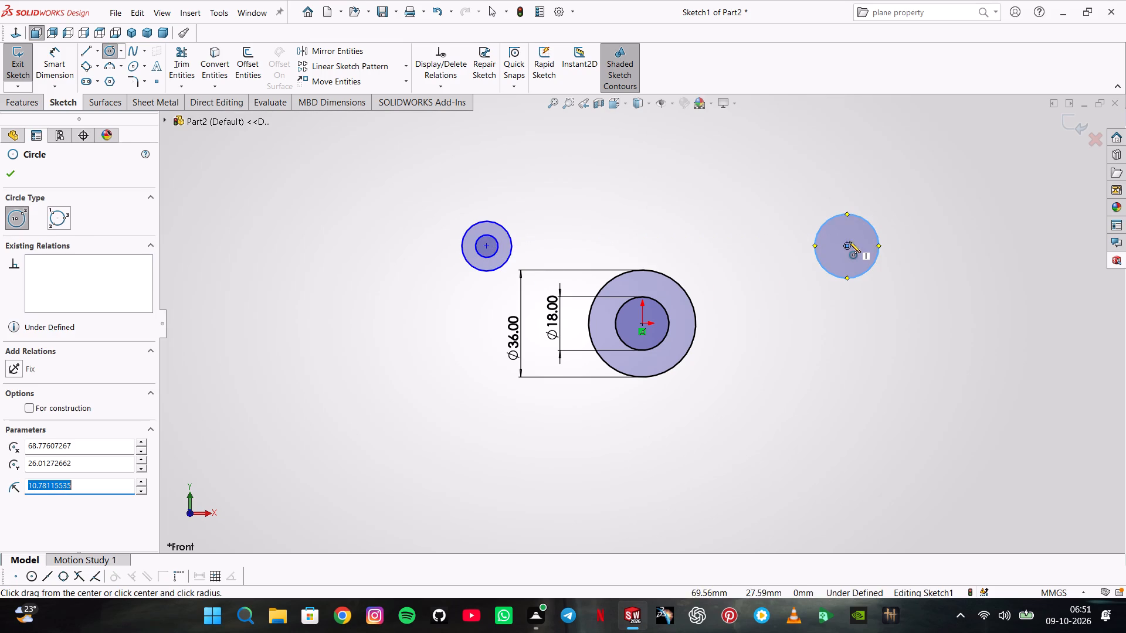
pyautogui.click(847, 244)
pyautogui.click(852, 256)
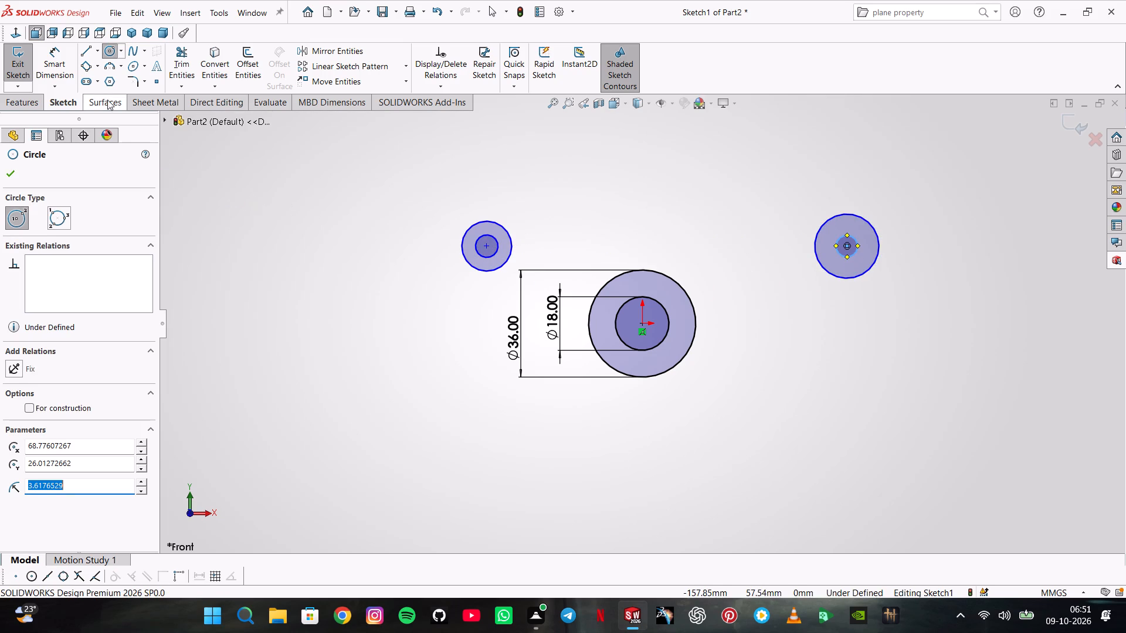
# Dimension the left pair of circles to diameters of 8 mm for the inner and 16 mm for the outer.
pyautogui.click(56, 69)
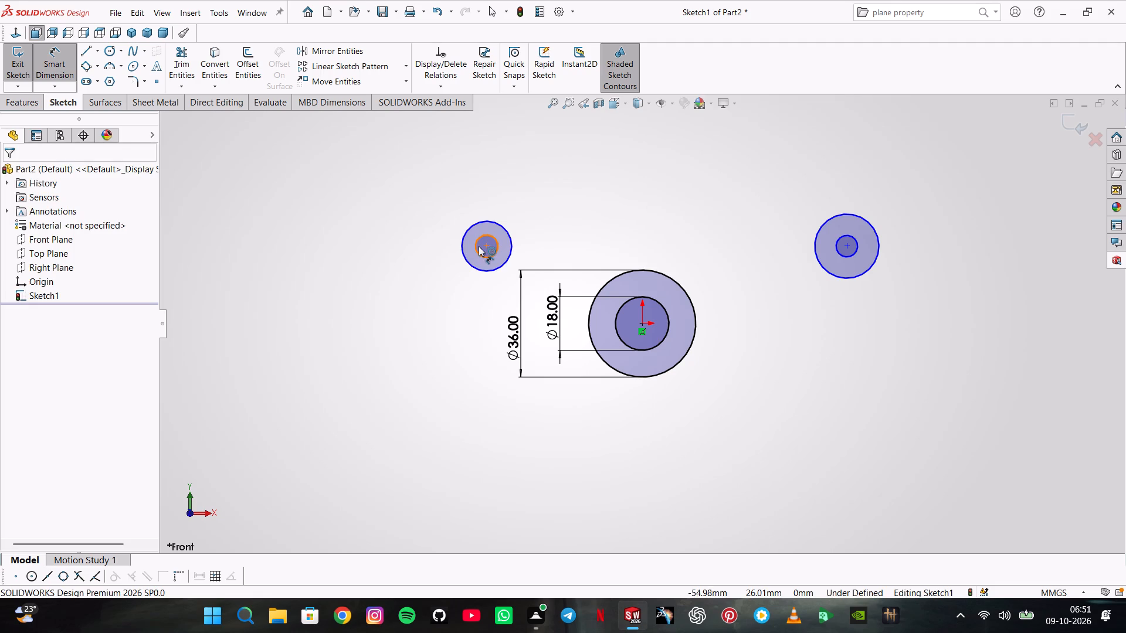
pyautogui.click(479, 246)
pyautogui.click(428, 257)
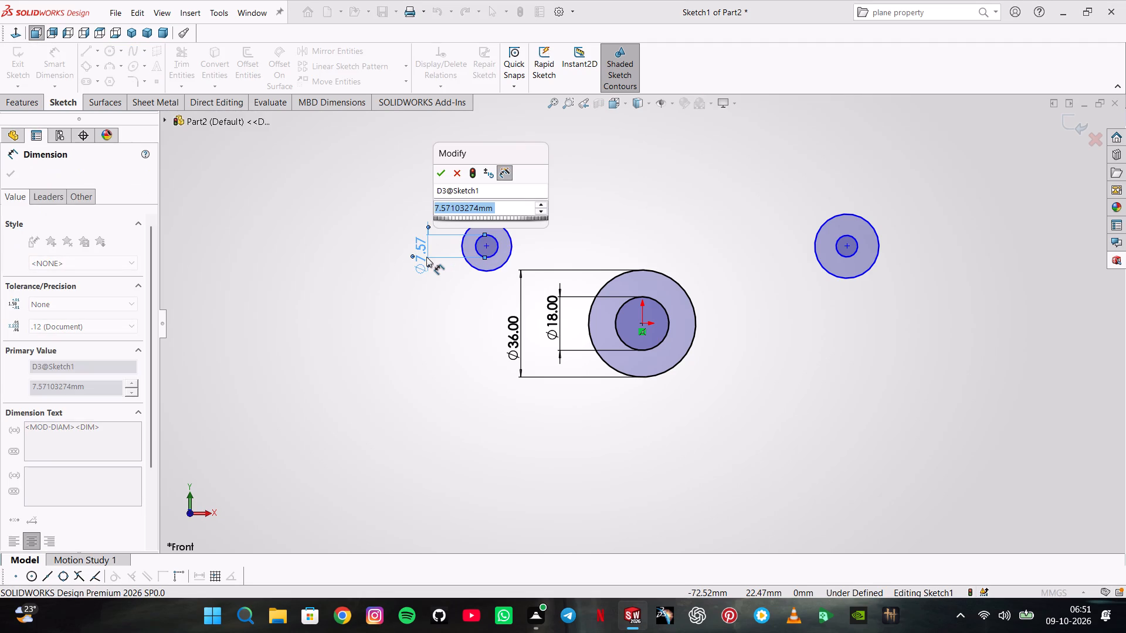
pyautogui.press('8')
pyautogui.press('Return')
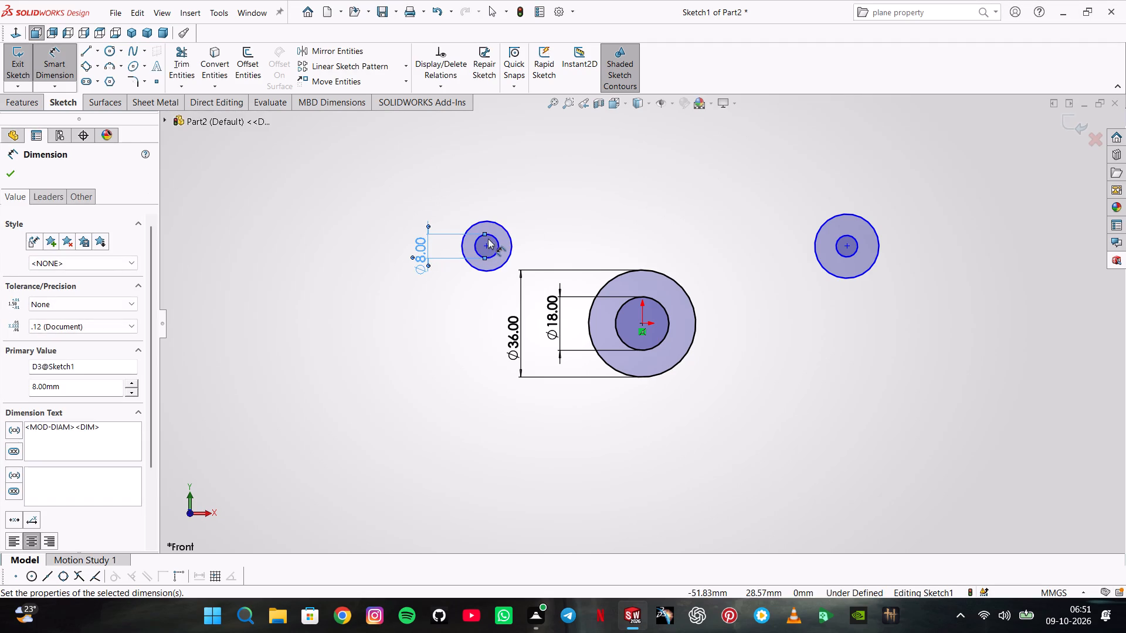
pyautogui.click(473, 222)
pyautogui.click(414, 229)
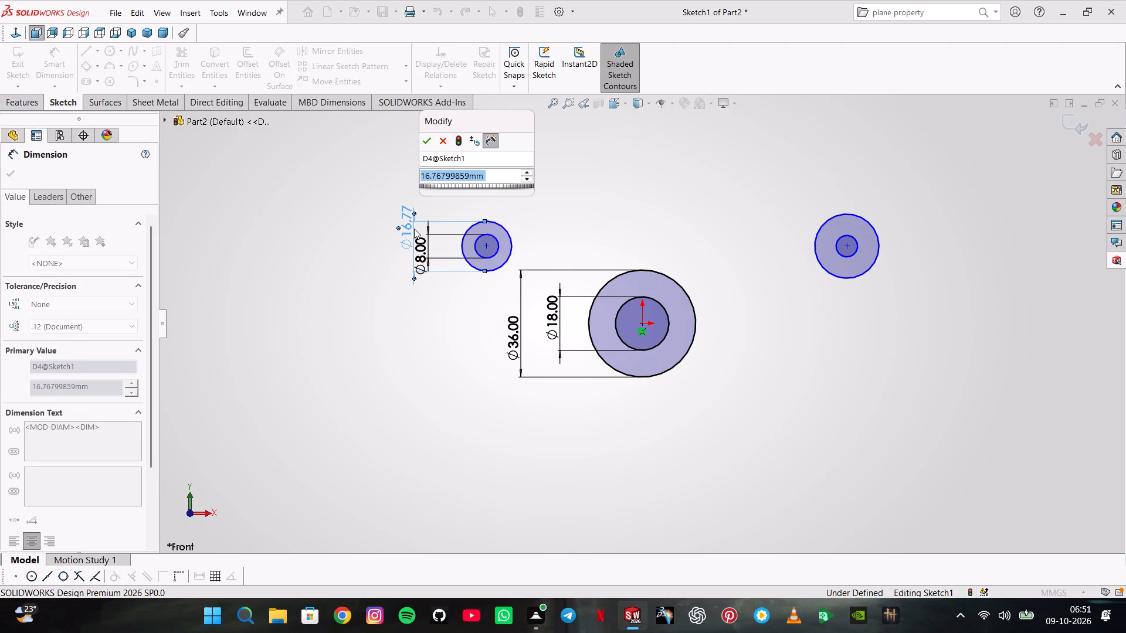
pyautogui.press('1')
pyautogui.press('6')
pyautogui.press('Return')
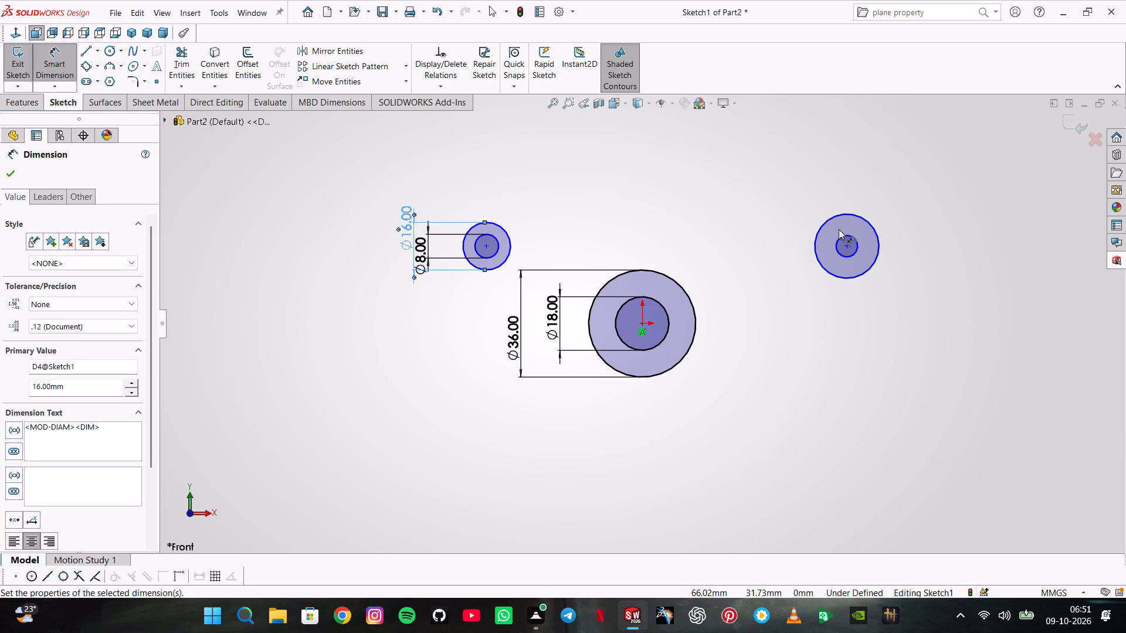
# Dimension the right pair of circles to diameters of 12 mm for the inner and 24 mm for the outer.
pyautogui.click(847, 235)
pyautogui.click(917, 245)
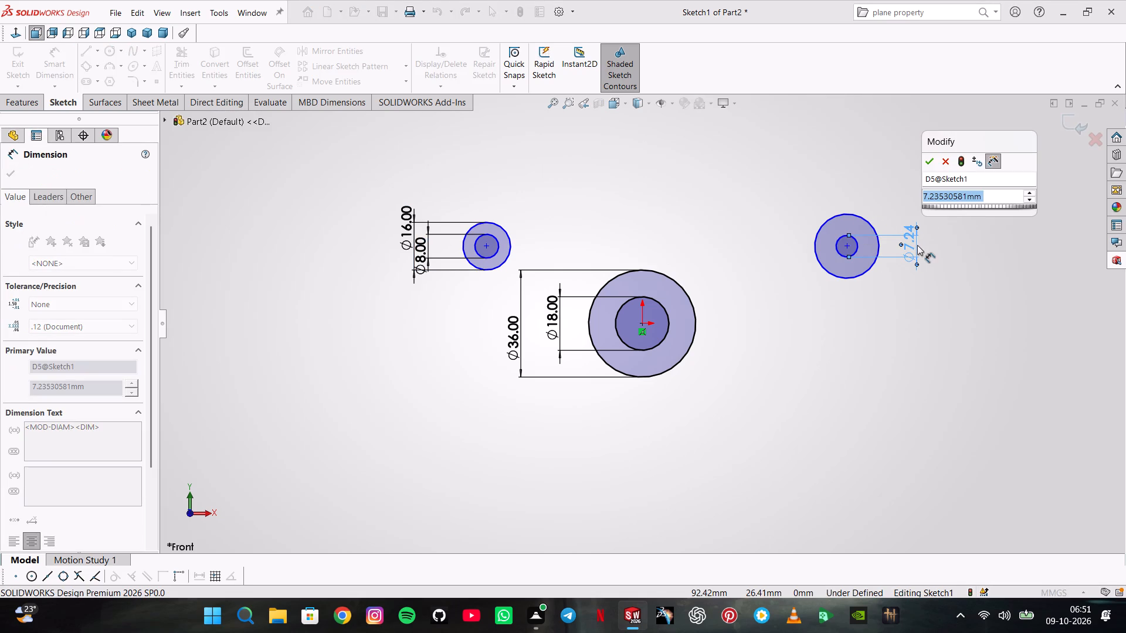
pyautogui.write('12')
pyautogui.press('Return')
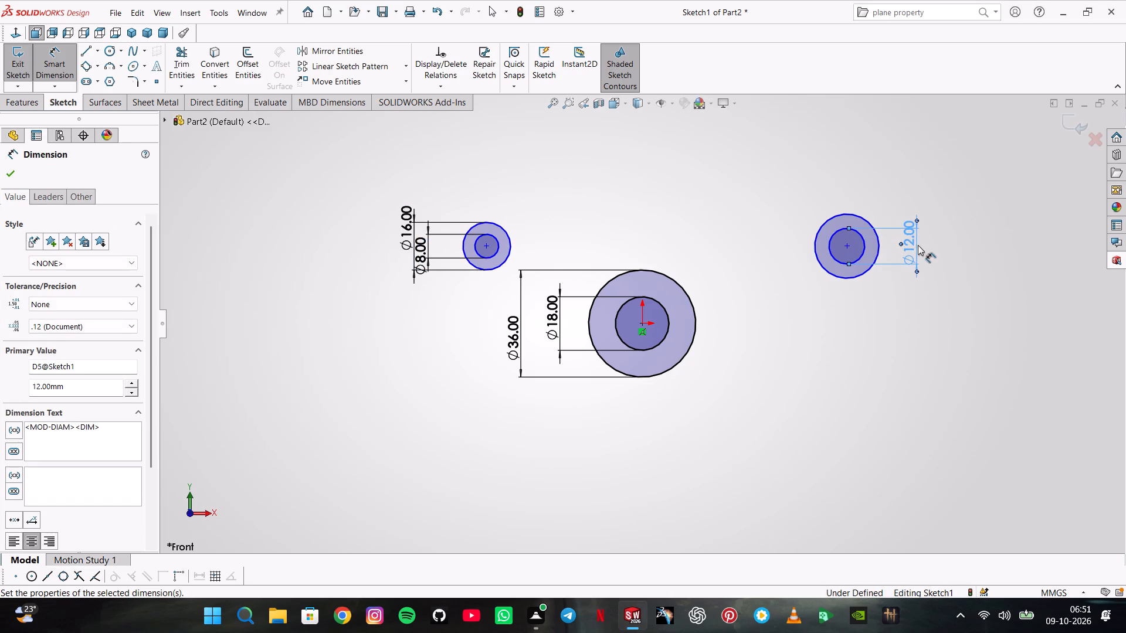
pyautogui.click(864, 216)
pyautogui.click(944, 200)
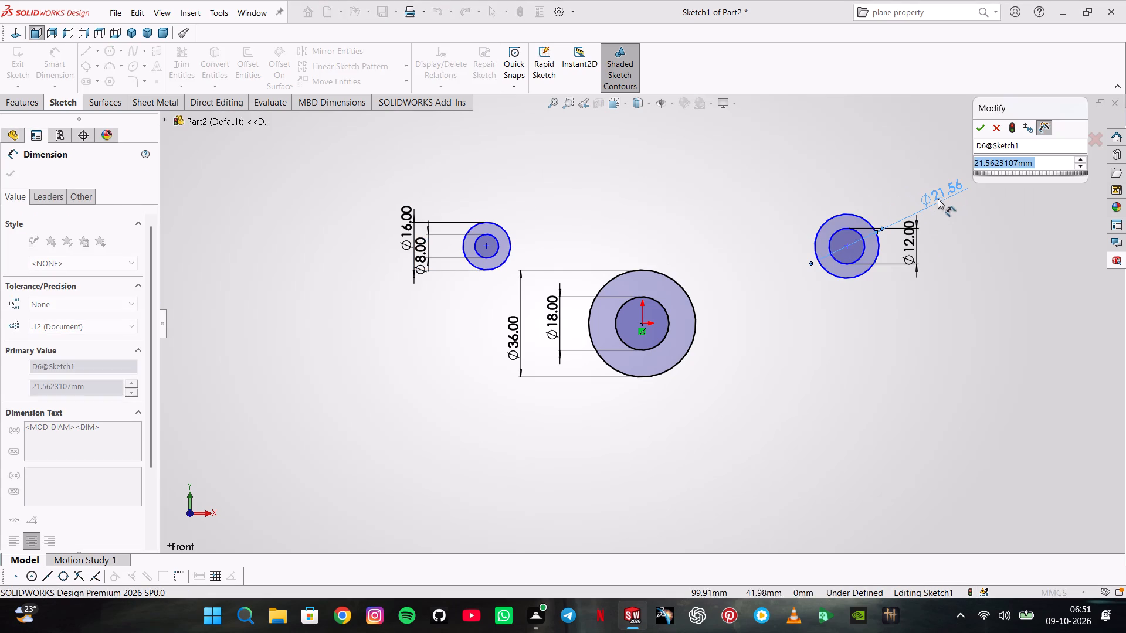
pyautogui.press('2')
pyautogui.press('4')
pyautogui.press('Return')
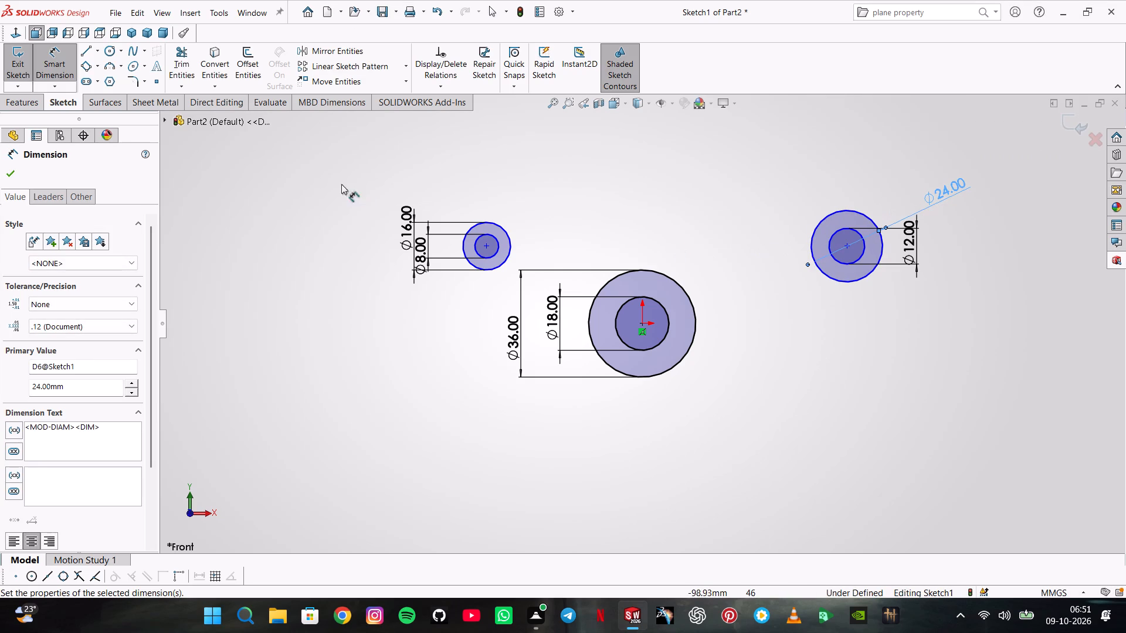
# Sketch two separate slanted lines, one on each outer side of the circles, converging downward to end below the 36 mm circle.
pyautogui.click(86, 49)
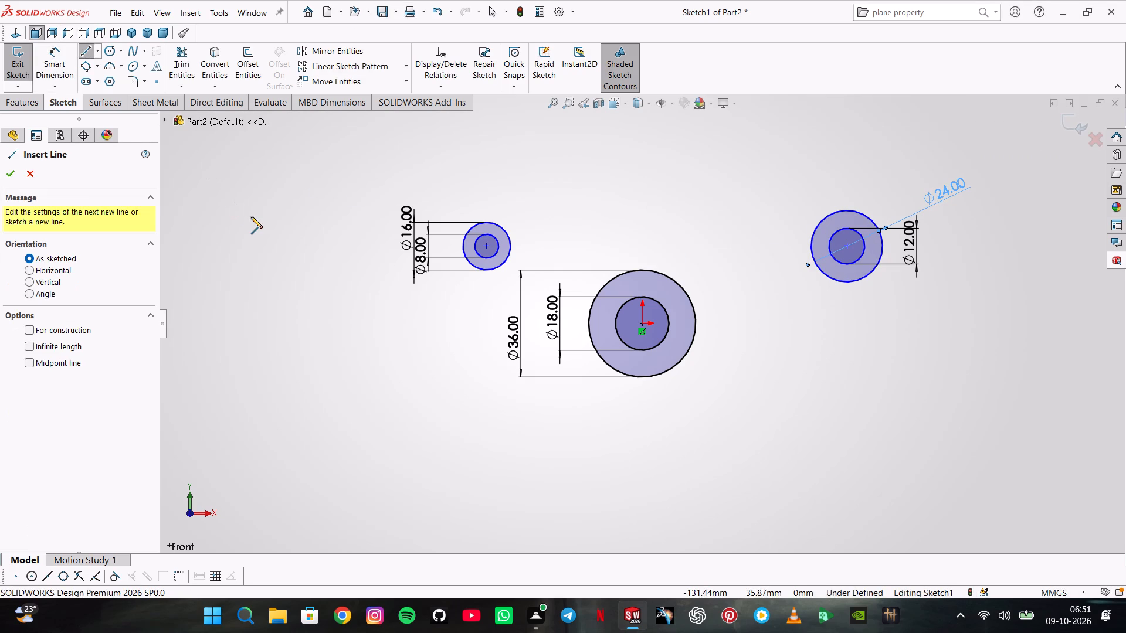
pyautogui.moveTo(251, 217); pyautogui.dragTo(264, 228)
pyautogui.click(589, 503)
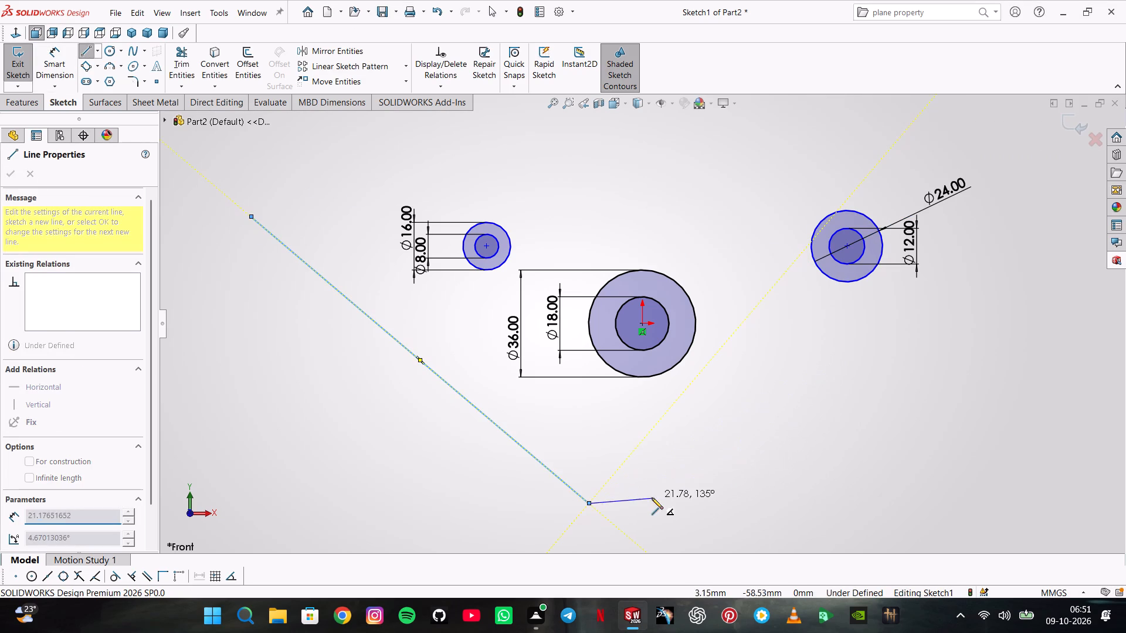
pyautogui.doubleClick(652, 498)
pyautogui.moveTo(704, 479); pyautogui.dragTo(713, 474)
pyautogui.click(1106, 154)
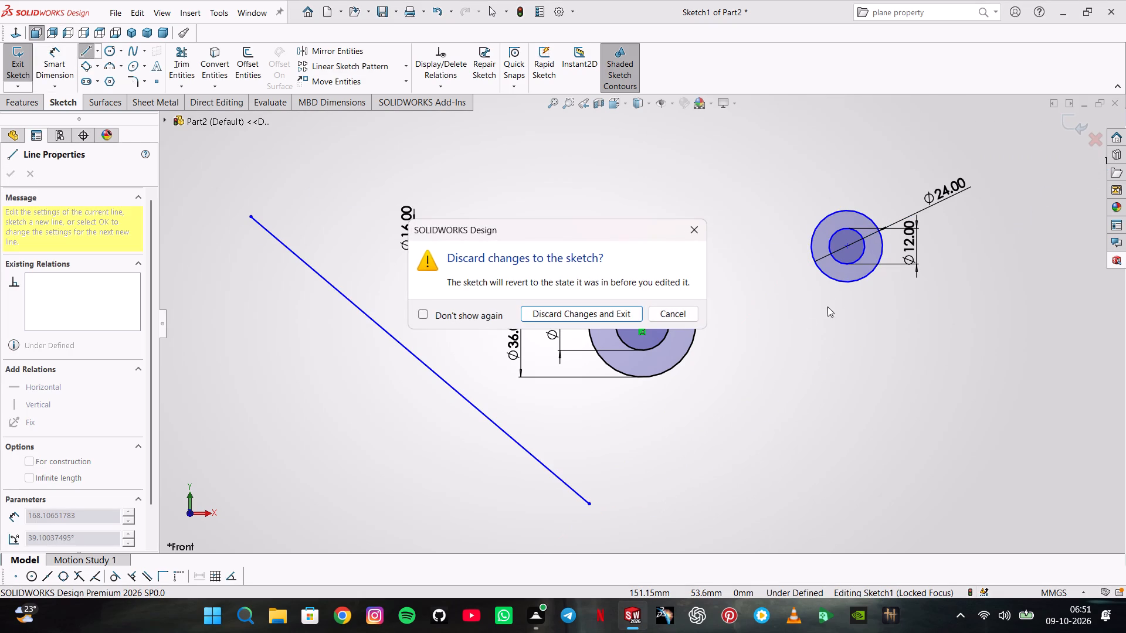
pyautogui.click(684, 321)
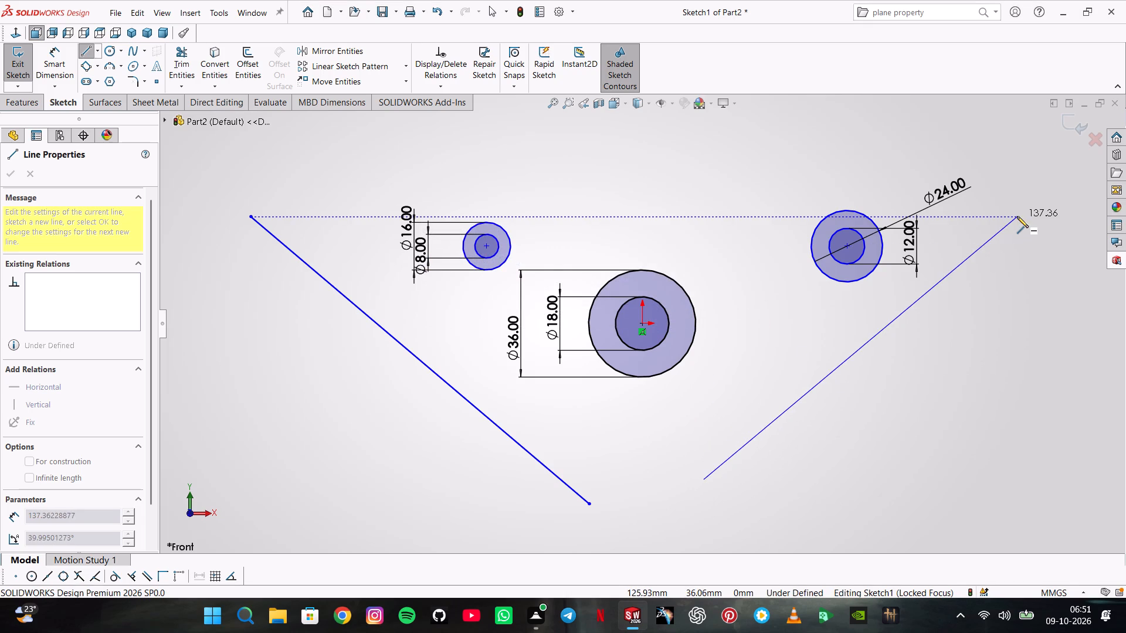
pyautogui.click(1035, 219)
pyautogui.doubleClick(1041, 274)
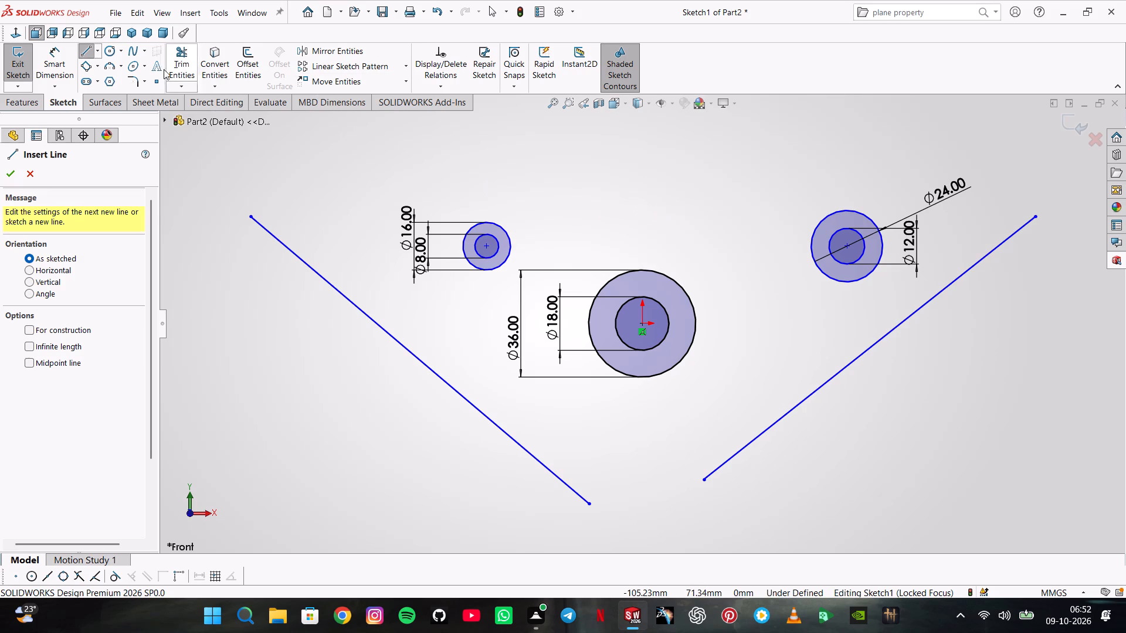
# Dimension the horizontal distance from the origin to the centre of the right pair of circles as 82 mm.
pyautogui.click(59, 57)
pyautogui.click(645, 324)
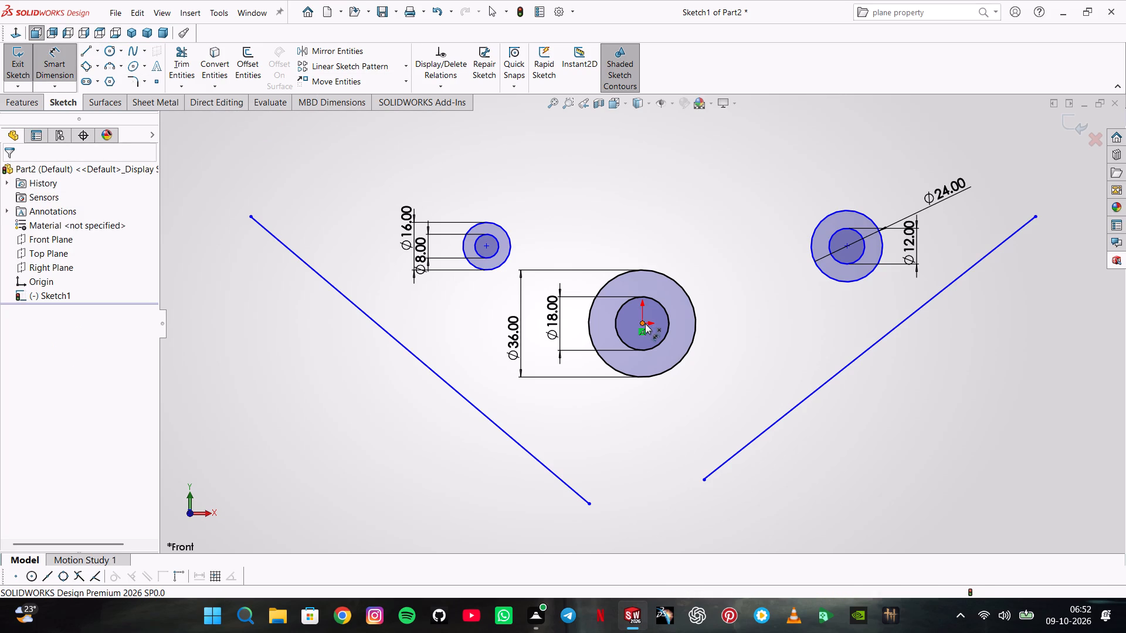
pyautogui.click(849, 250)
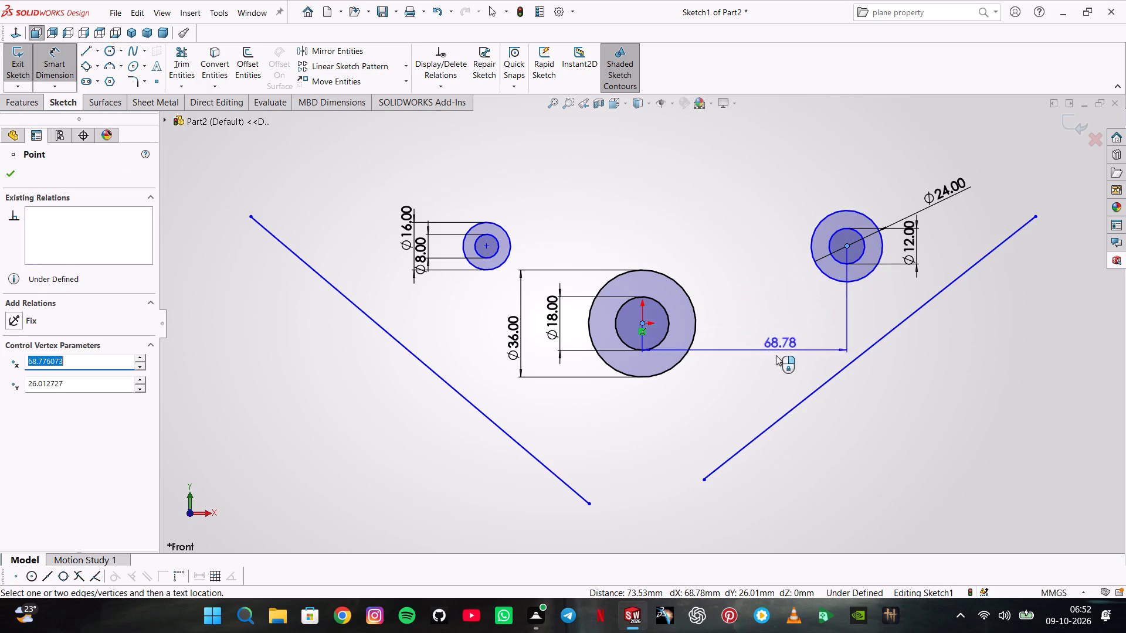
pyautogui.click(723, 497)
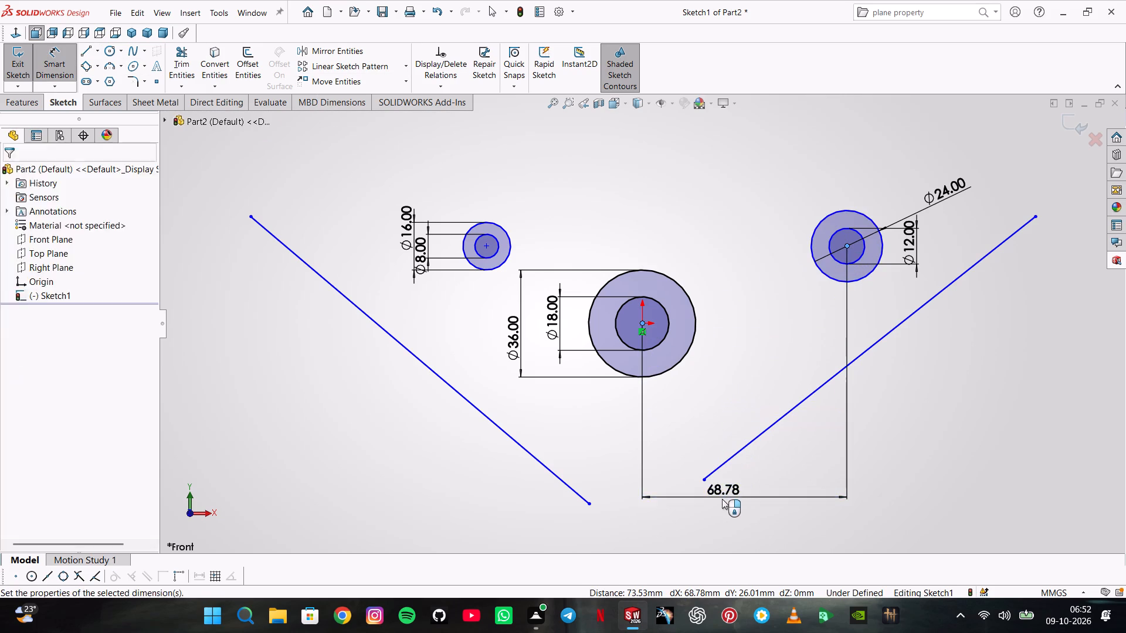
pyautogui.write('82')
pyautogui.press('Return')
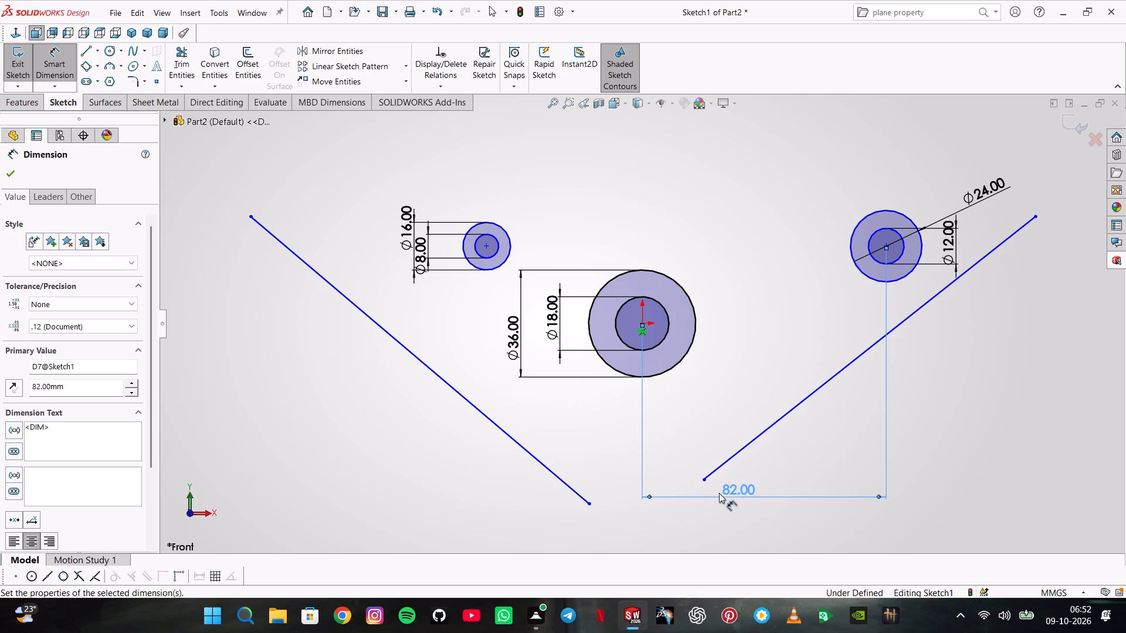
# Dimension the horizontal distance from the centre of the left pair of circles to the origin as 42 mm.
pyautogui.click(486, 247)
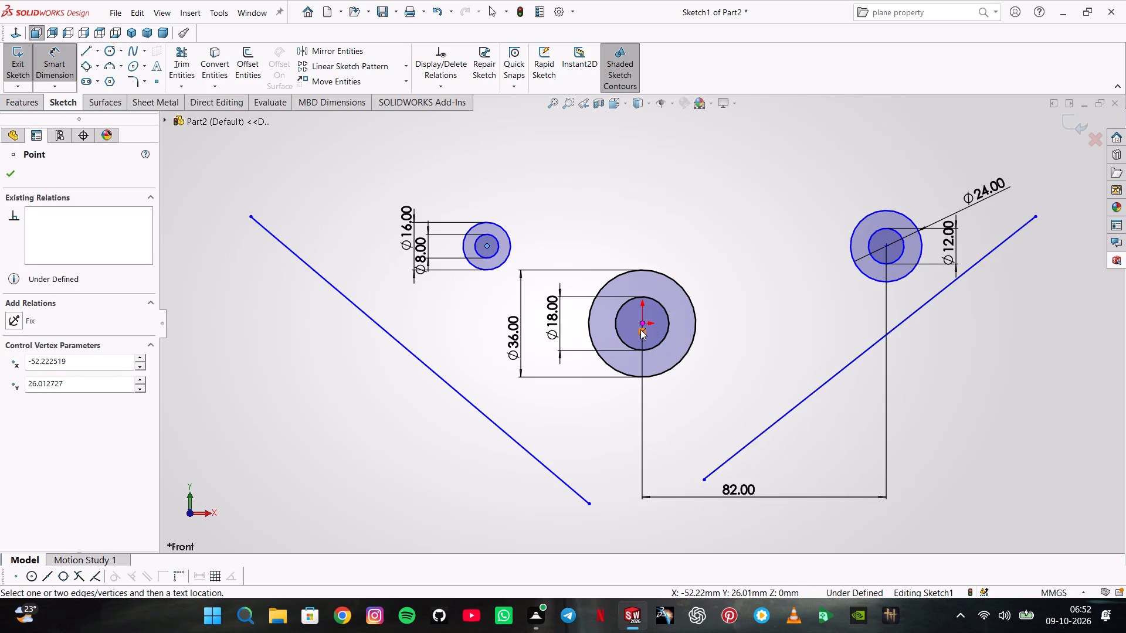
pyautogui.click(643, 324)
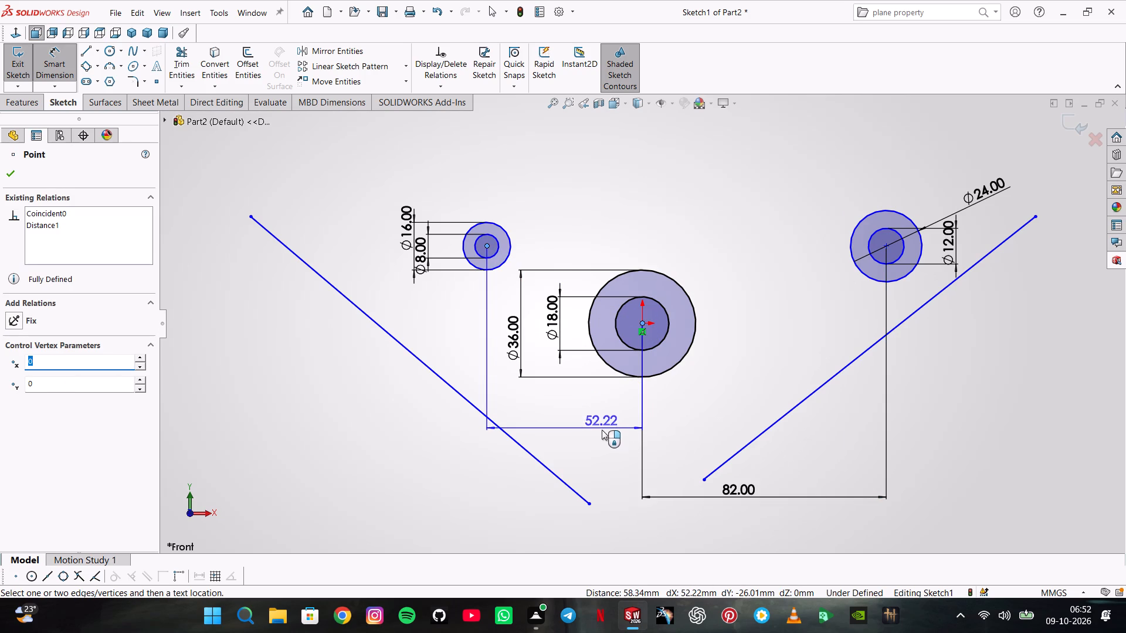
pyautogui.click(601, 492)
pyautogui.write('42')
pyautogui.press('Return')
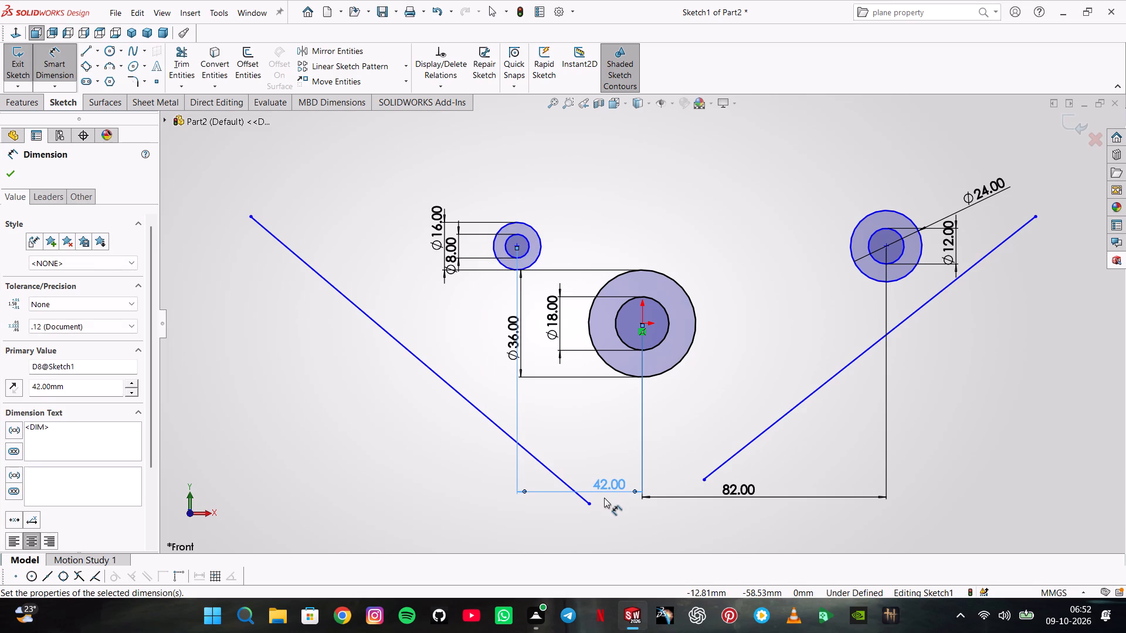
# Sketch a line about 110 mm long above the central and right circles, rising to the right at about 12.6°.
pyautogui.click(84, 52)
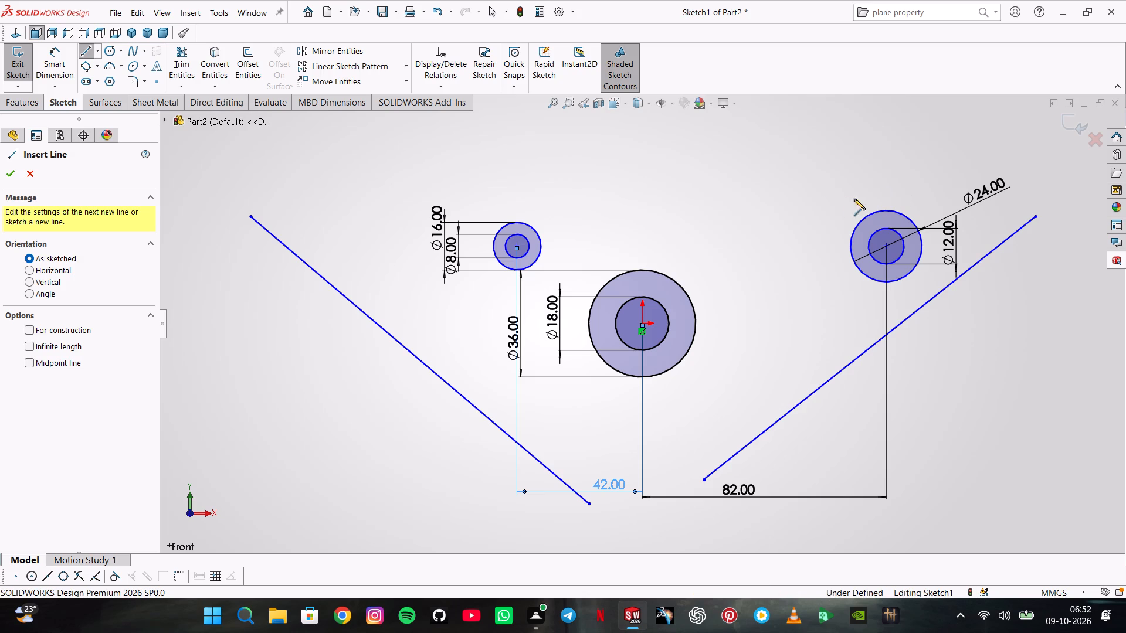
pyautogui.moveTo(619, 238); pyautogui.dragTo(625, 237)
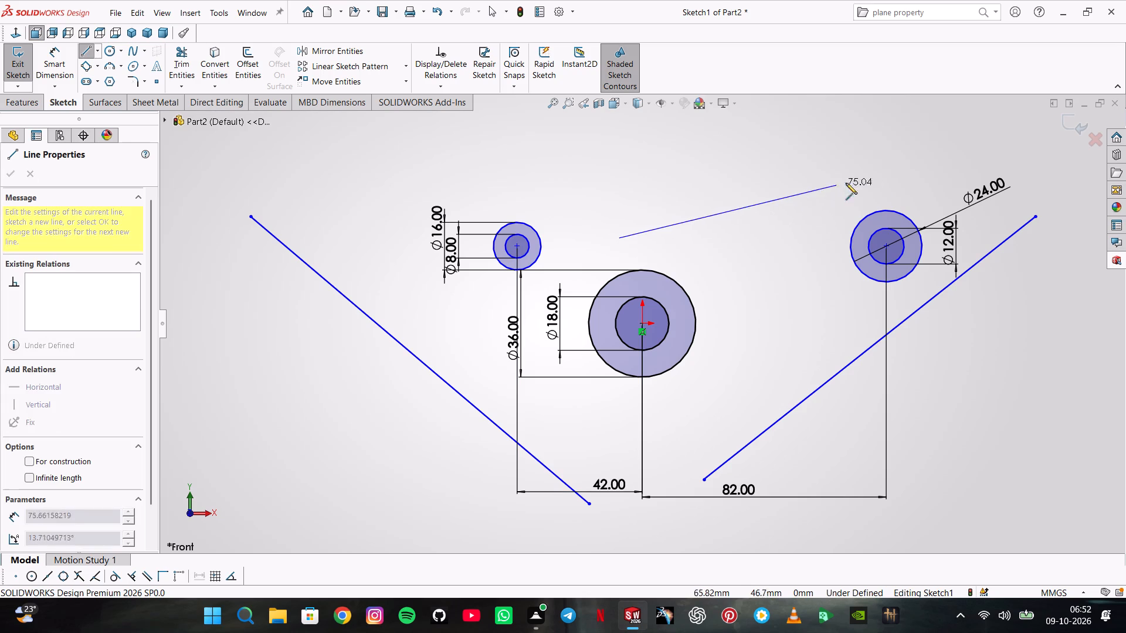
pyautogui.click(940, 166)
pyautogui.doubleClick(931, 152)
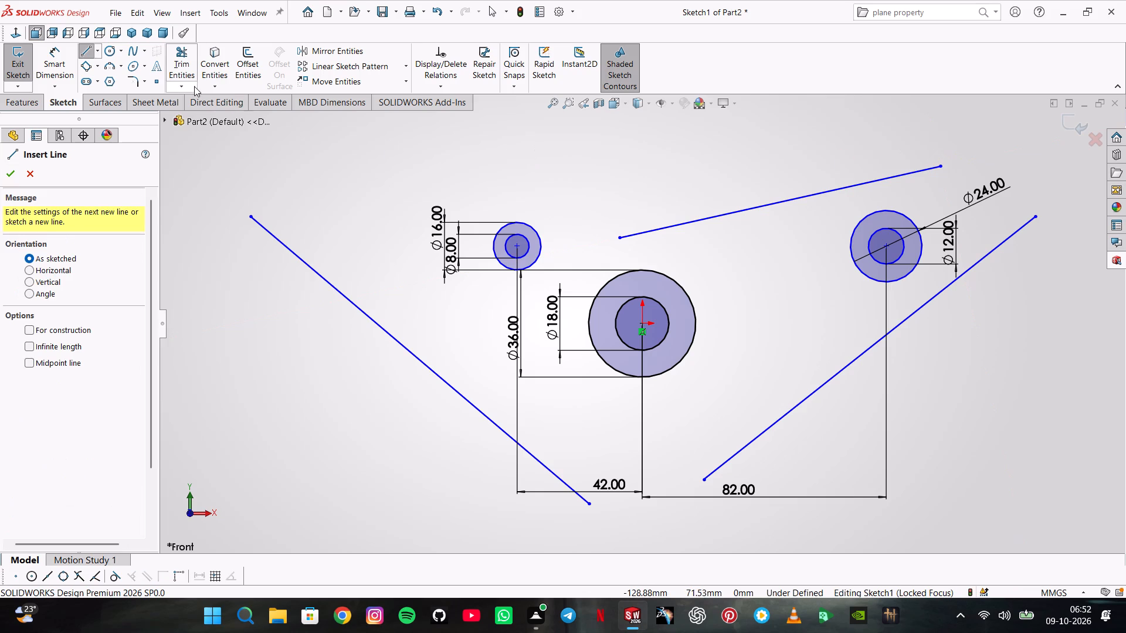
# Dimension the angle between the upper right line and the lower right slanted line as 18°.
pyautogui.click(74, 69)
pyautogui.click(786, 202)
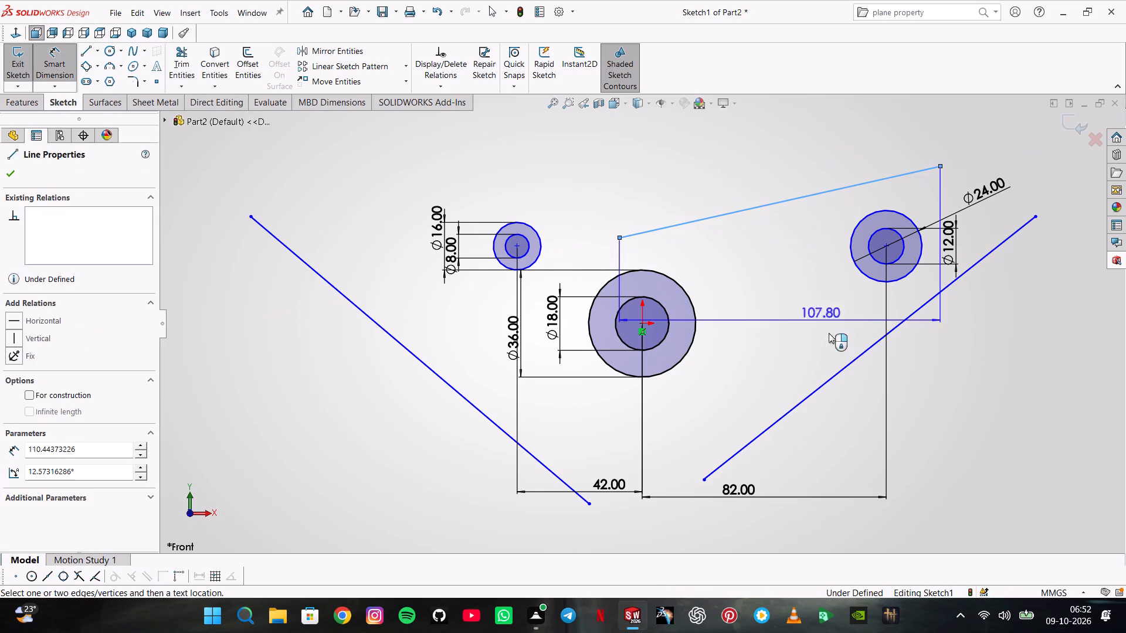
pyautogui.click(866, 352)
pyautogui.click(835, 307)
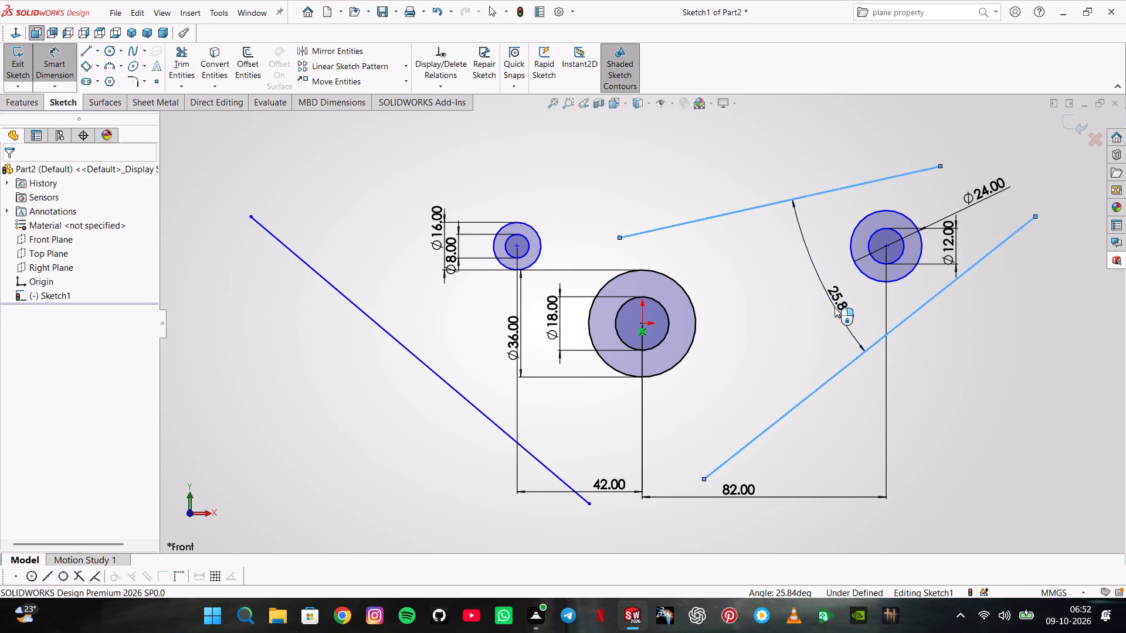
pyautogui.write('18')
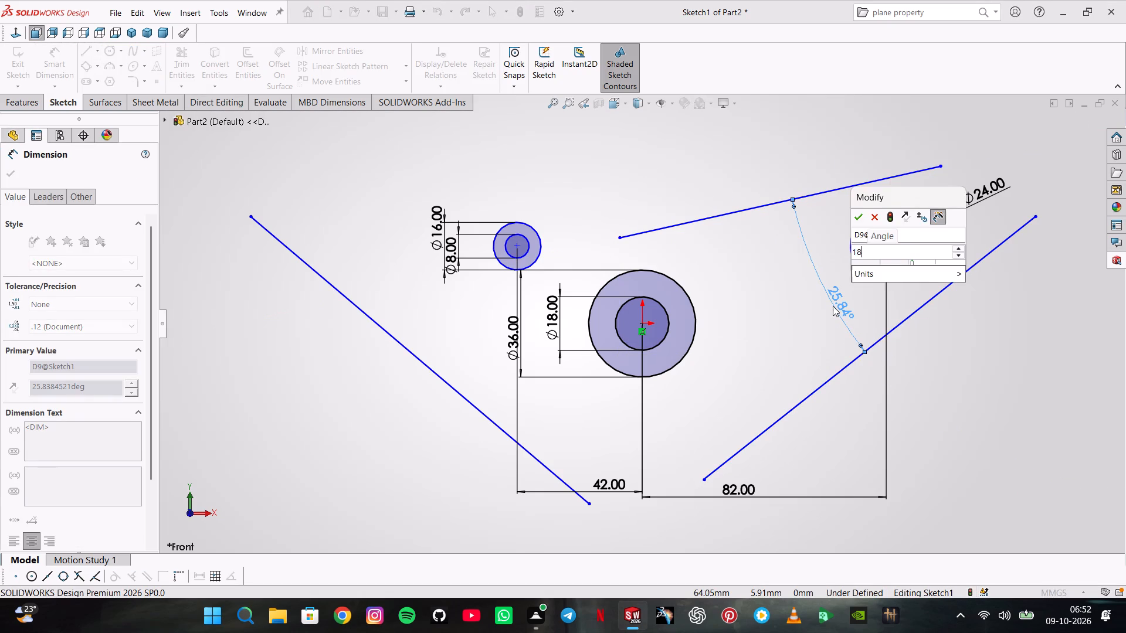
pyautogui.press('Return')
# Dimension the angle between the long left slanted line and the upper right line as 54°.
pyautogui.click(393, 336)
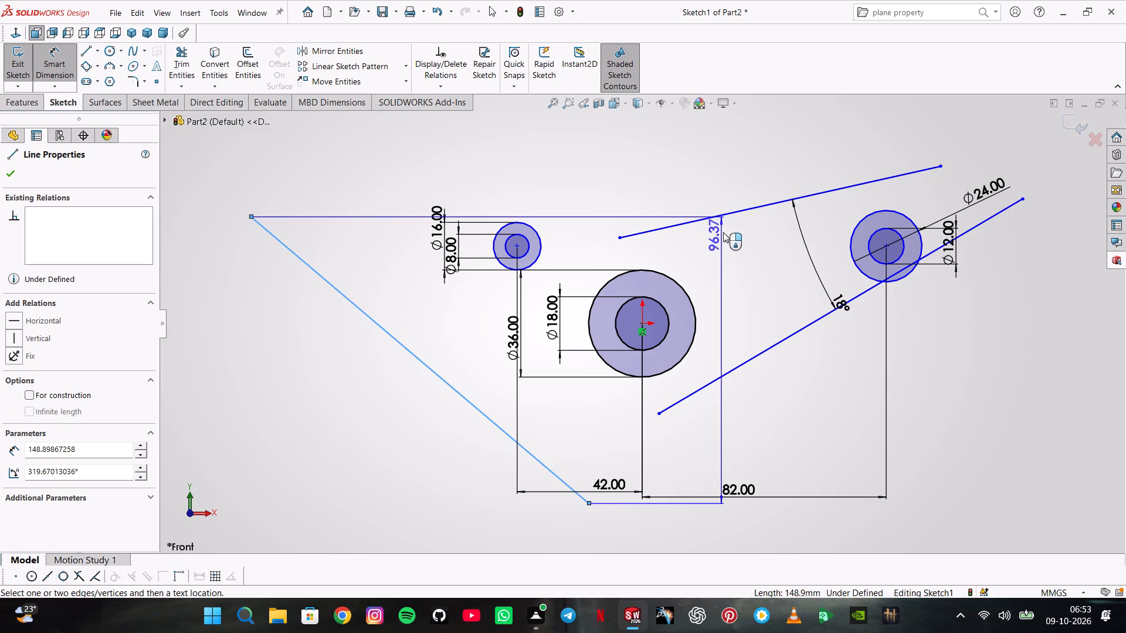
pyautogui.click(707, 217)
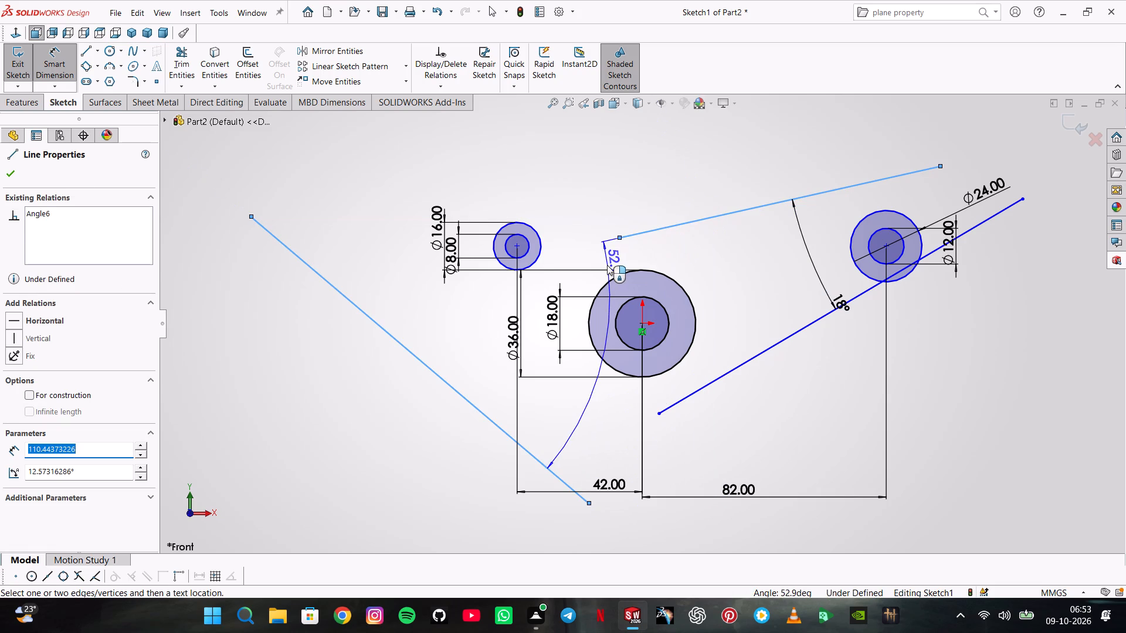
pyautogui.click(607, 265)
pyautogui.press('5')
pyautogui.press('4')
pyautogui.press('Return')
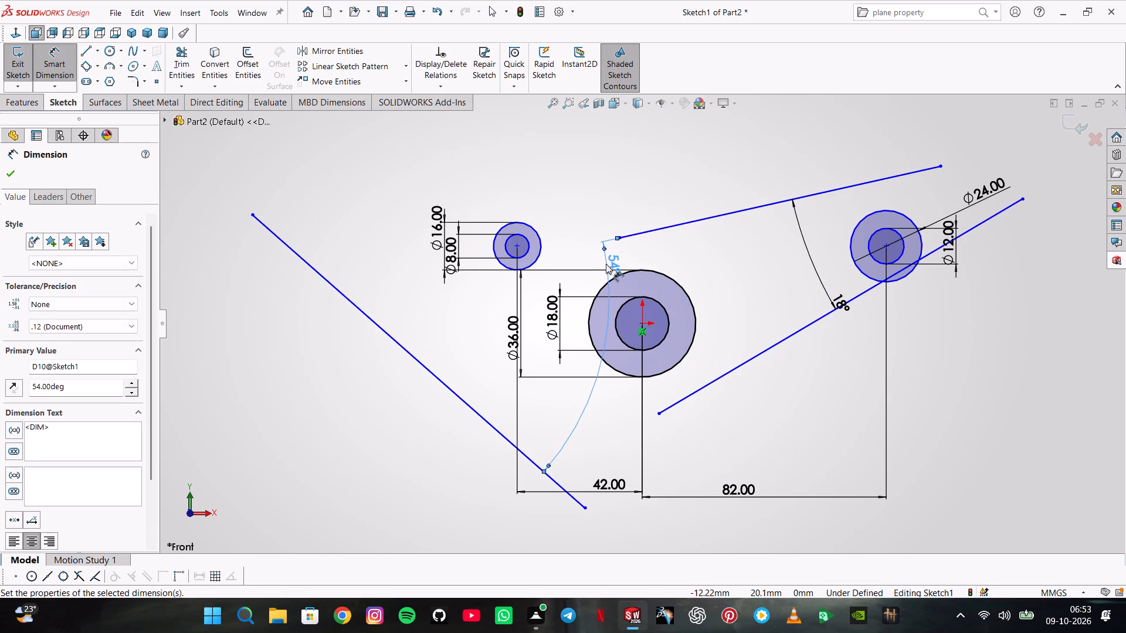
# Sketch a line about 68 mm long above the left circles, sloping down to the right across the upper right line's left end.
pyautogui.click(80, 49)
pyautogui.click(482, 192)
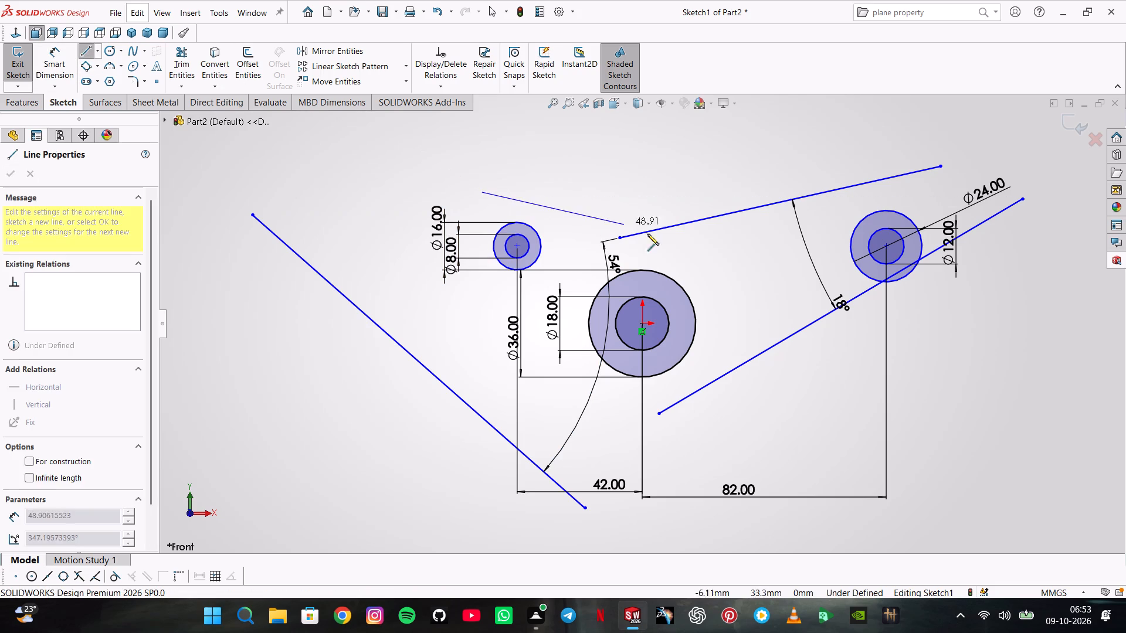
pyautogui.click(676, 247)
pyautogui.doubleClick(636, 148)
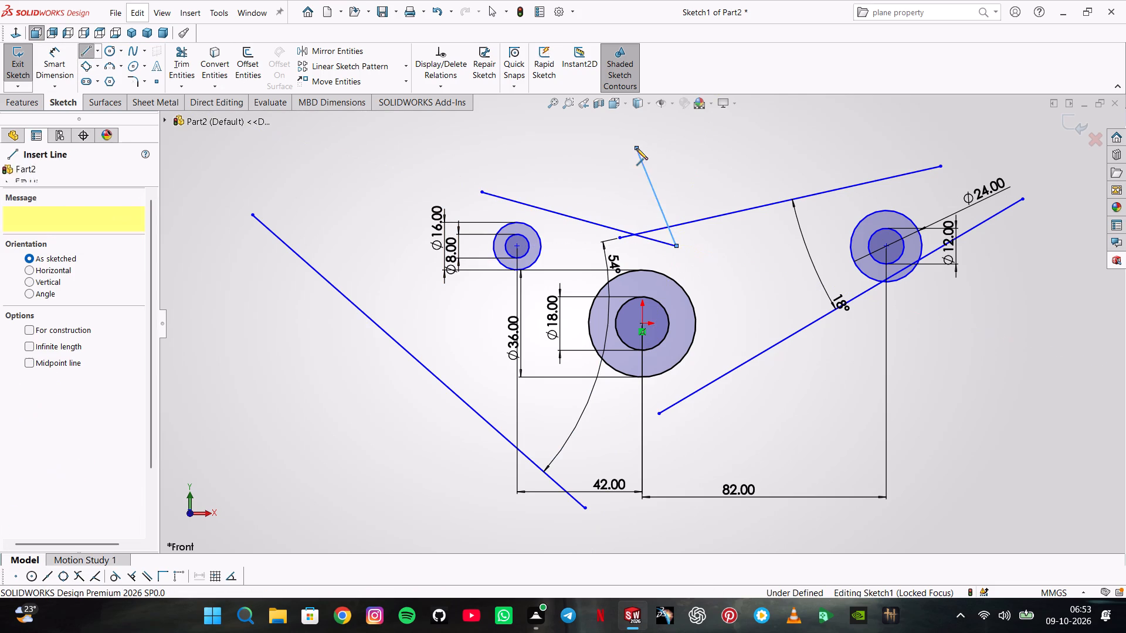
# Dimension the angle between the upper left line and the upper right line as 22°.
pyautogui.click(55, 52)
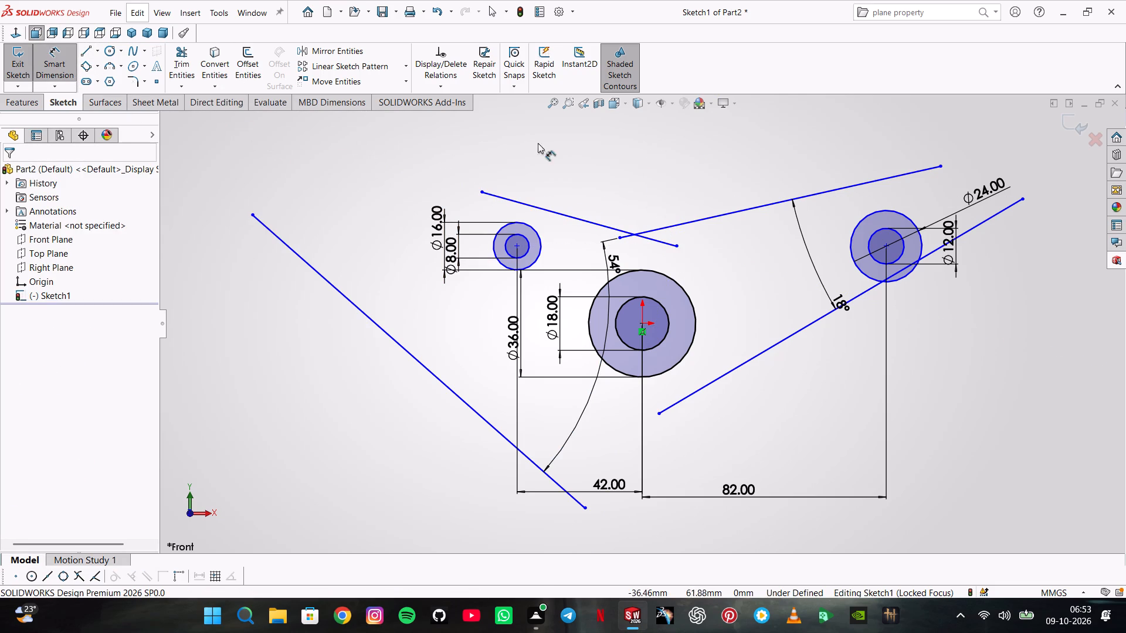
pyautogui.click(561, 211)
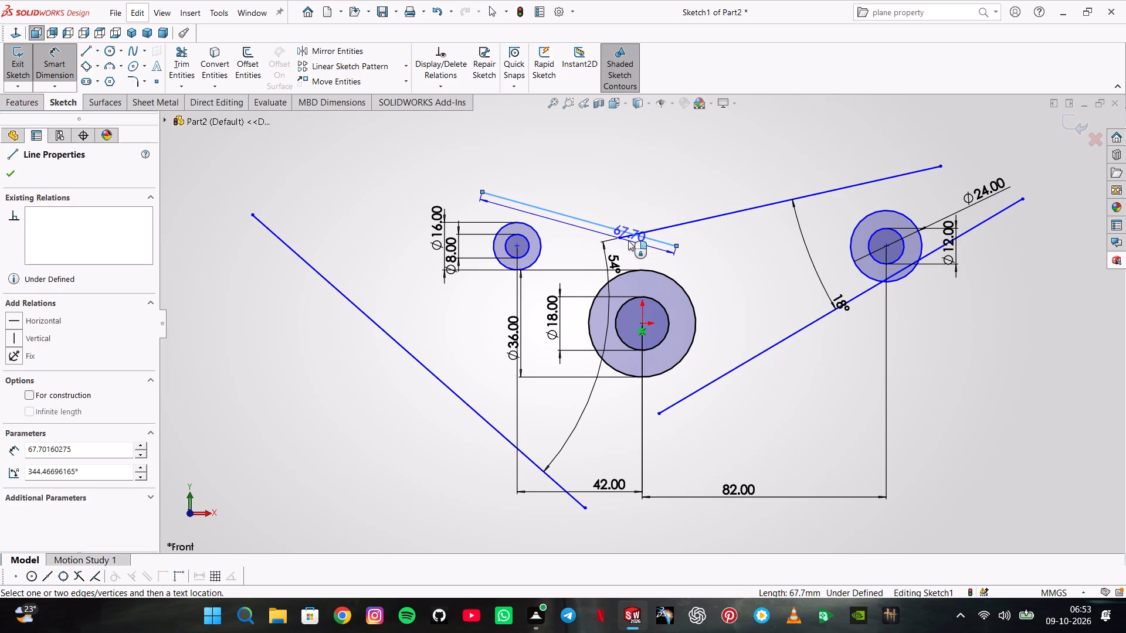
pyautogui.click(628, 239)
pyautogui.click(552, 219)
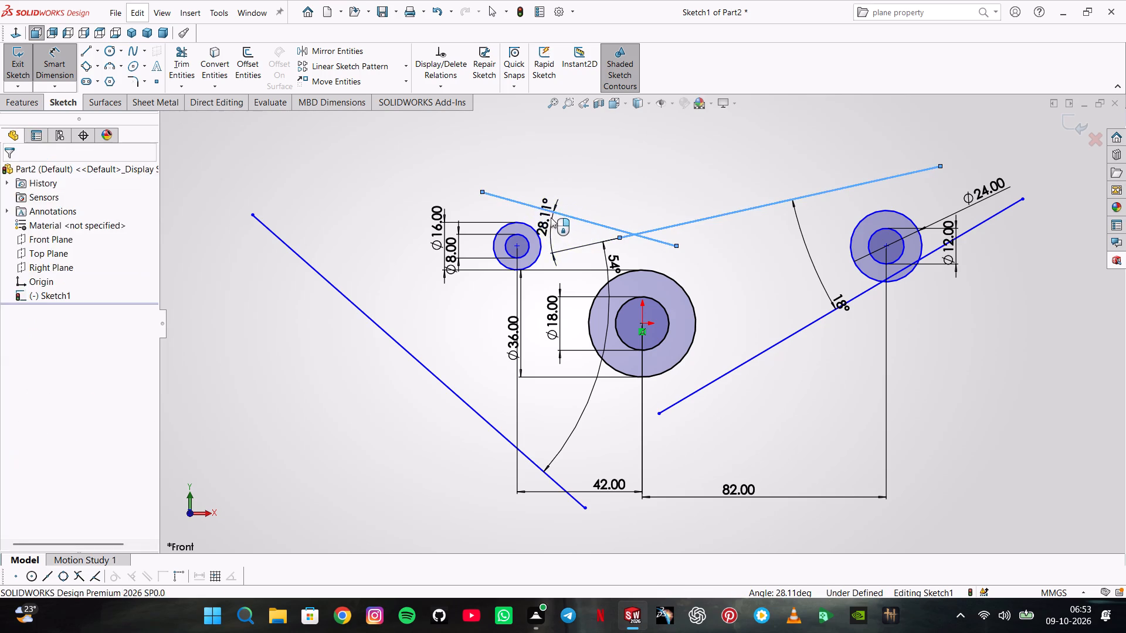
pyautogui.write('22')
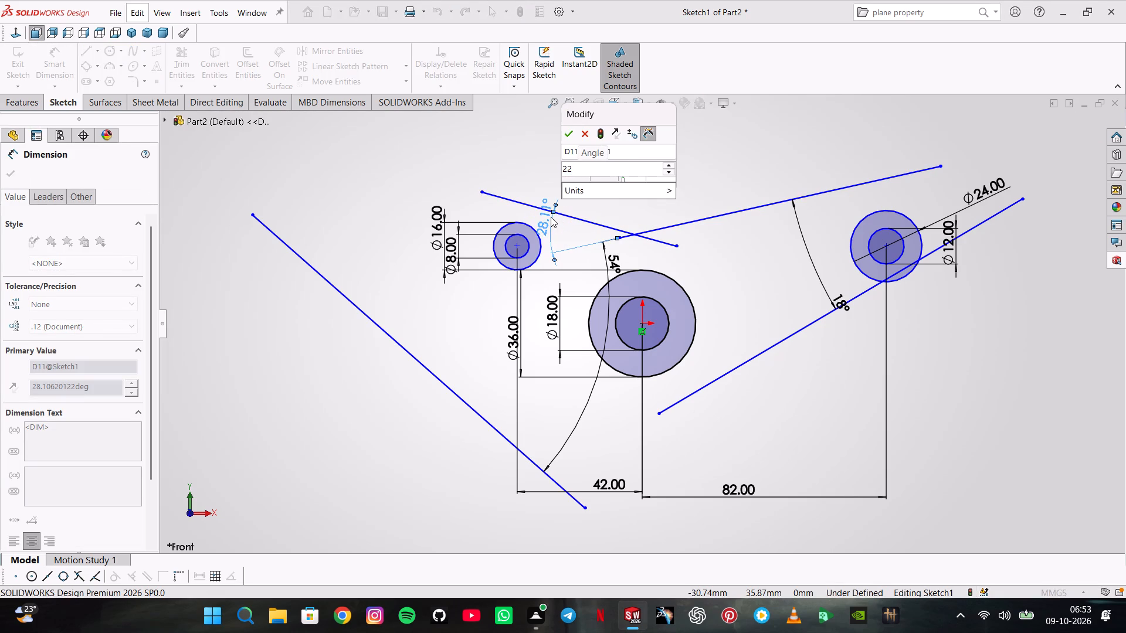
pyautogui.press('Return')
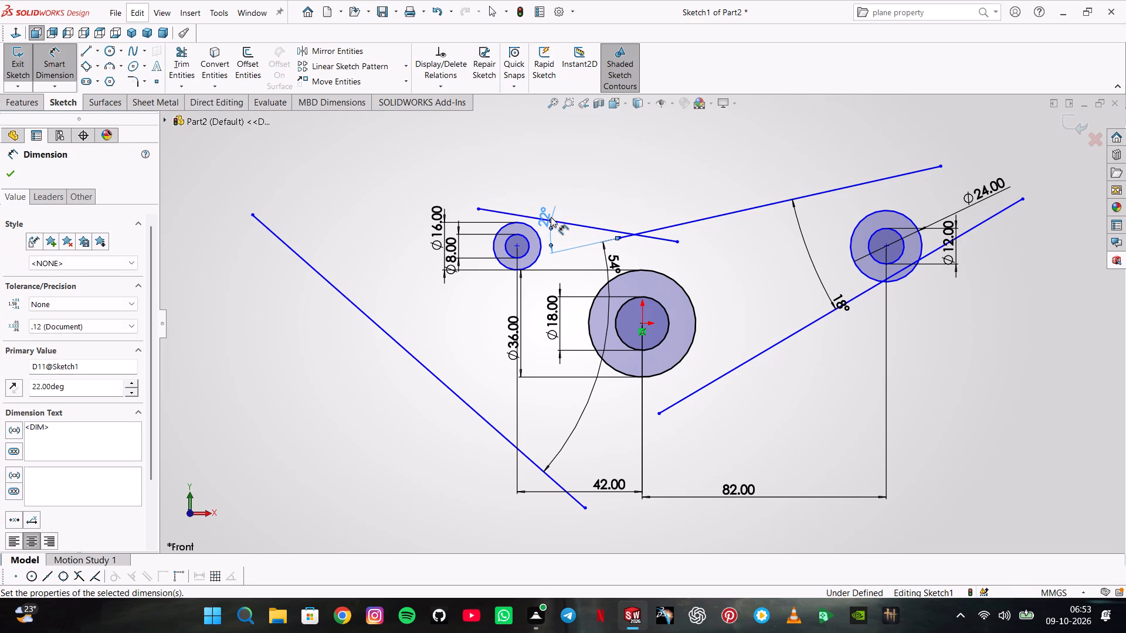
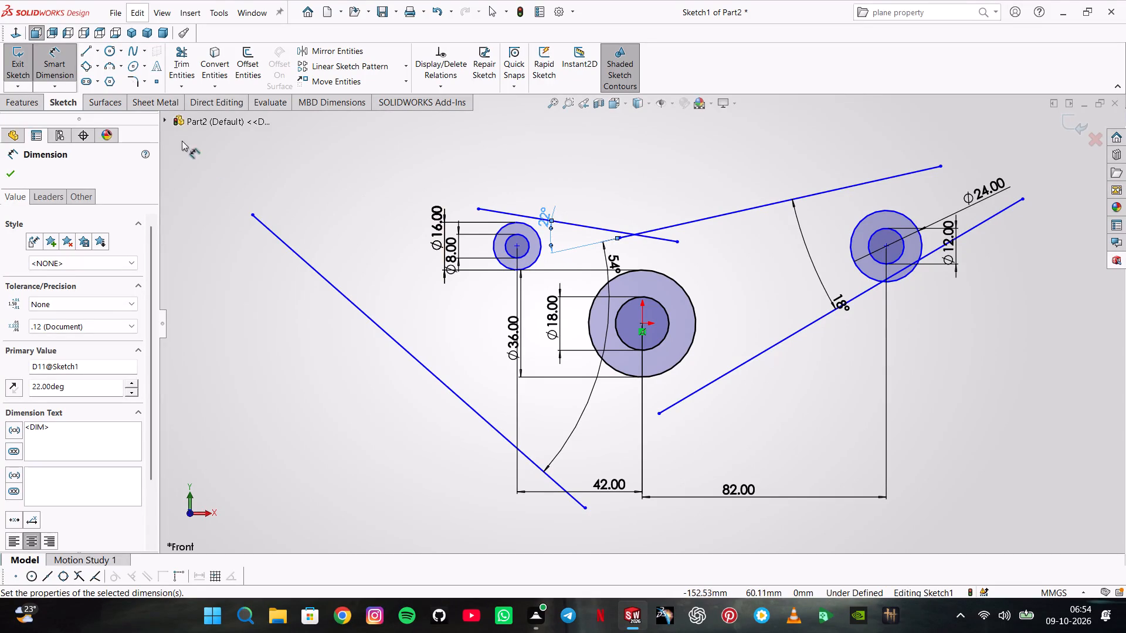
# Make the long left slanted line tangent to the left 16 mm circle and the central 36 mm circle.
pyautogui.press('Escape')
pyautogui.press('Escape')
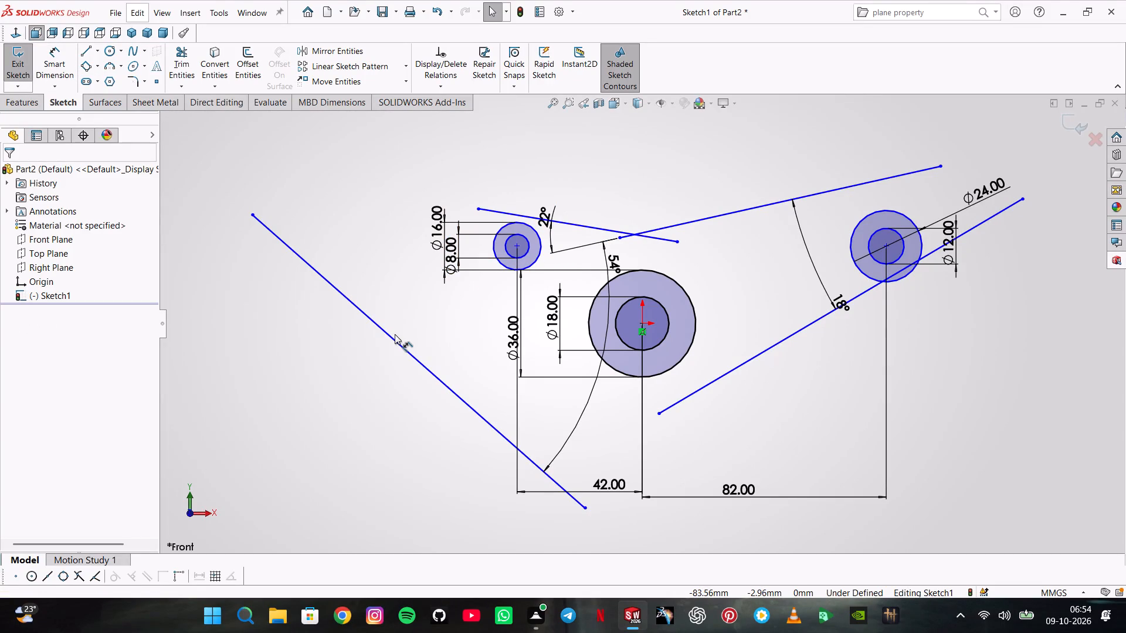
pyautogui.click(395, 334)
pyautogui.click(394, 340)
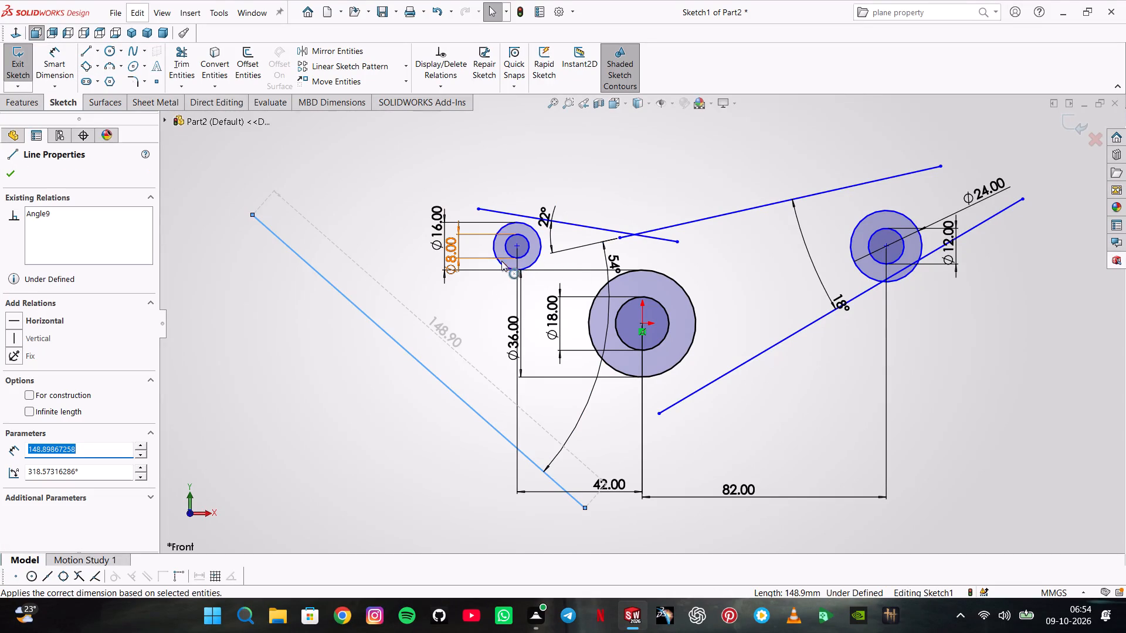
pyautogui.keyDown('ctrl'); pyautogui.click(500, 261); pyautogui.keyUp('ctrl')
pyautogui.click(534, 210)
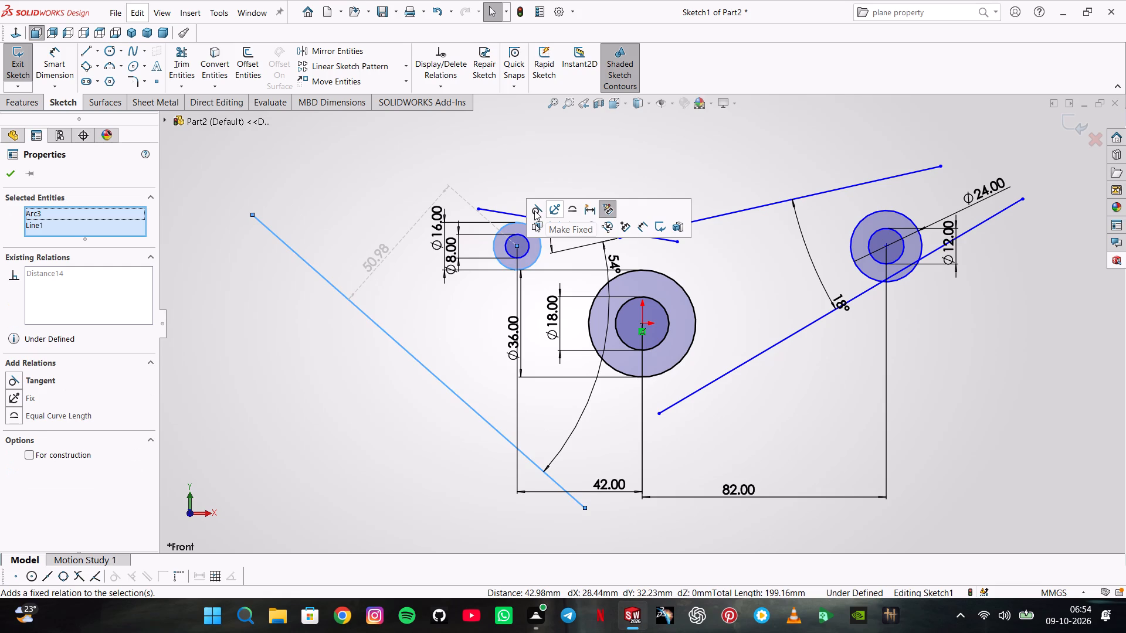
pyautogui.click(525, 165)
pyautogui.keyDown('ctrl'); pyautogui.click(577, 332); pyautogui.keyUp('ctrl')
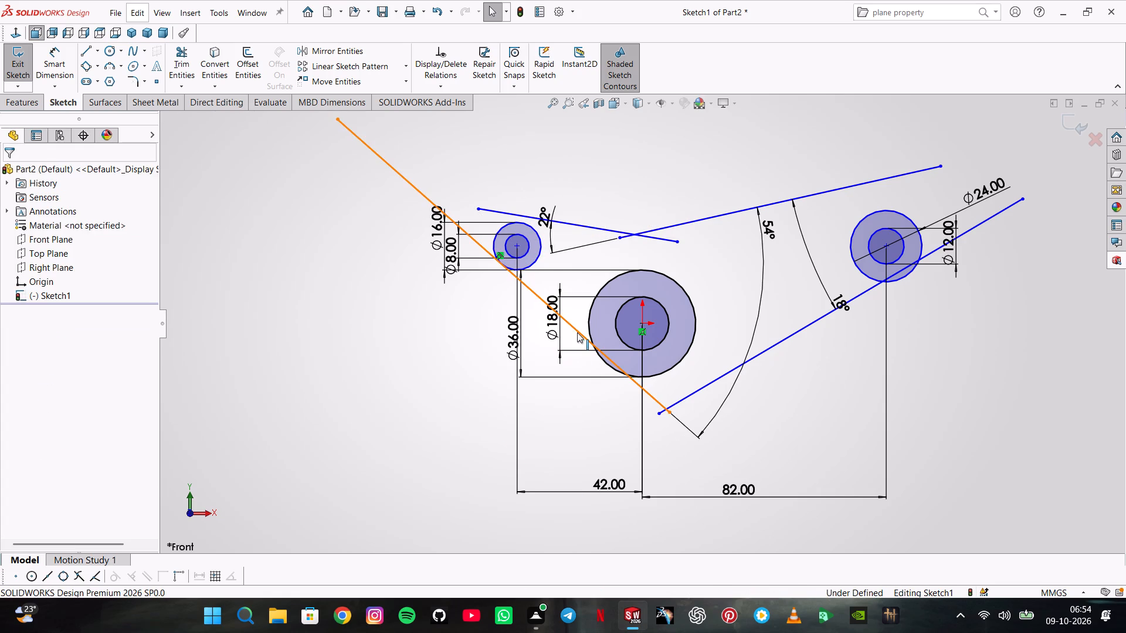
pyautogui.keyDown('ctrl'); pyautogui.click(588, 321); pyautogui.keyUp('ctrl')
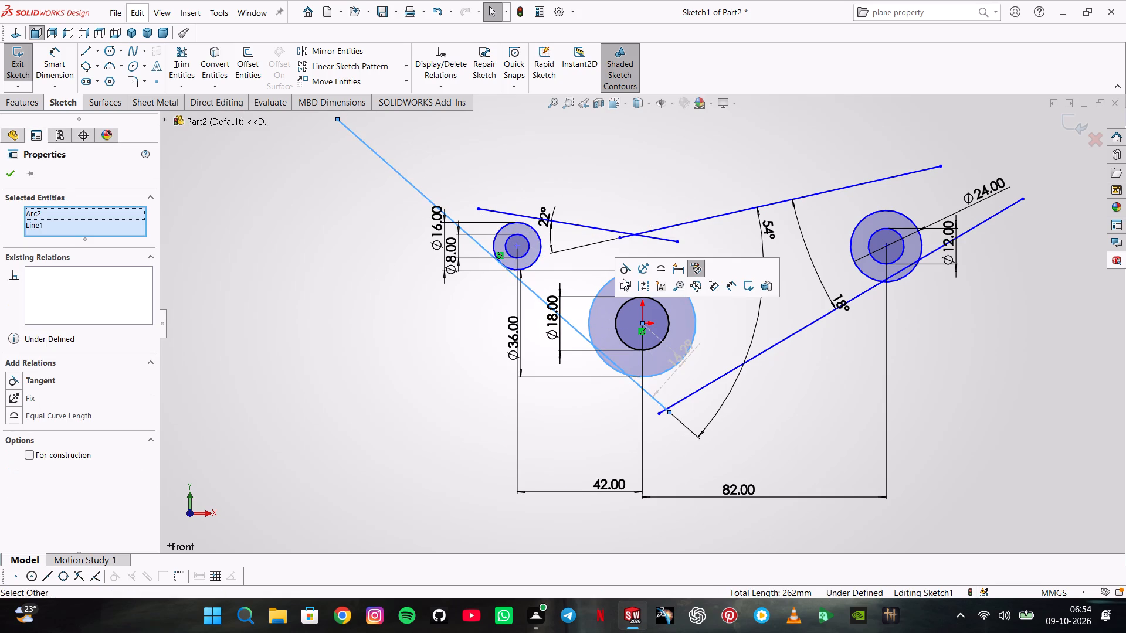
pyautogui.click(625, 271)
pyautogui.click(614, 154)
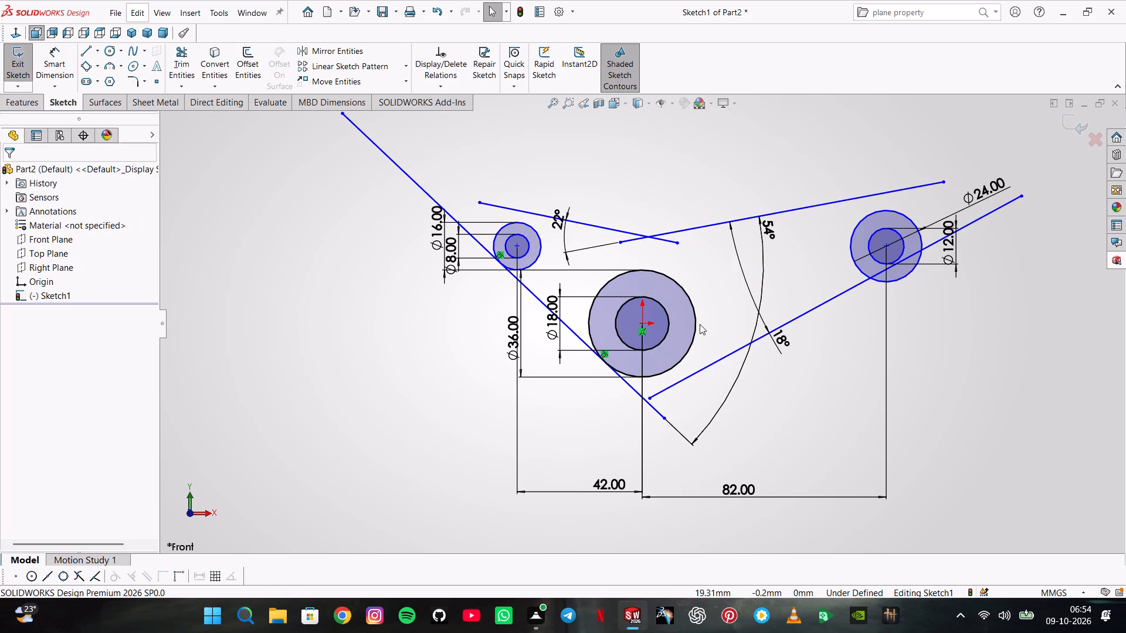
# Make the lower right slanted line tangent to the central 36 mm circle and the right 24 mm circle.
pyautogui.keyDown('ctrl'); pyautogui.click(697, 320); pyautogui.keyUp('ctrl')
pyautogui.keyDown('ctrl'); pyautogui.click(727, 357); pyautogui.keyUp('ctrl')
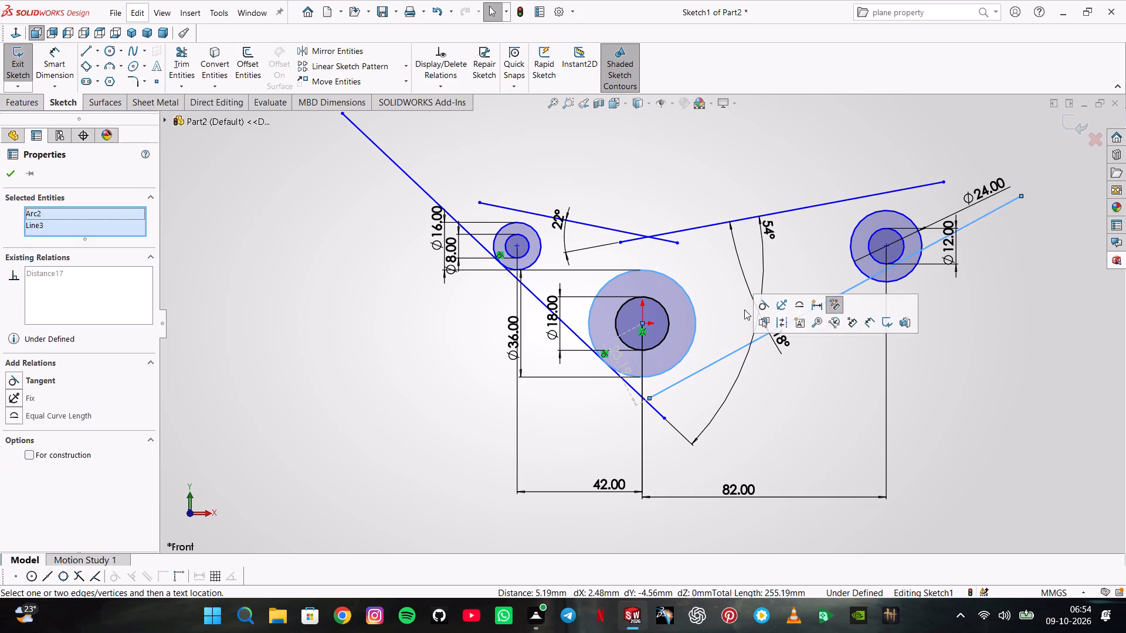
pyautogui.click(759, 302)
pyautogui.click(786, 356)
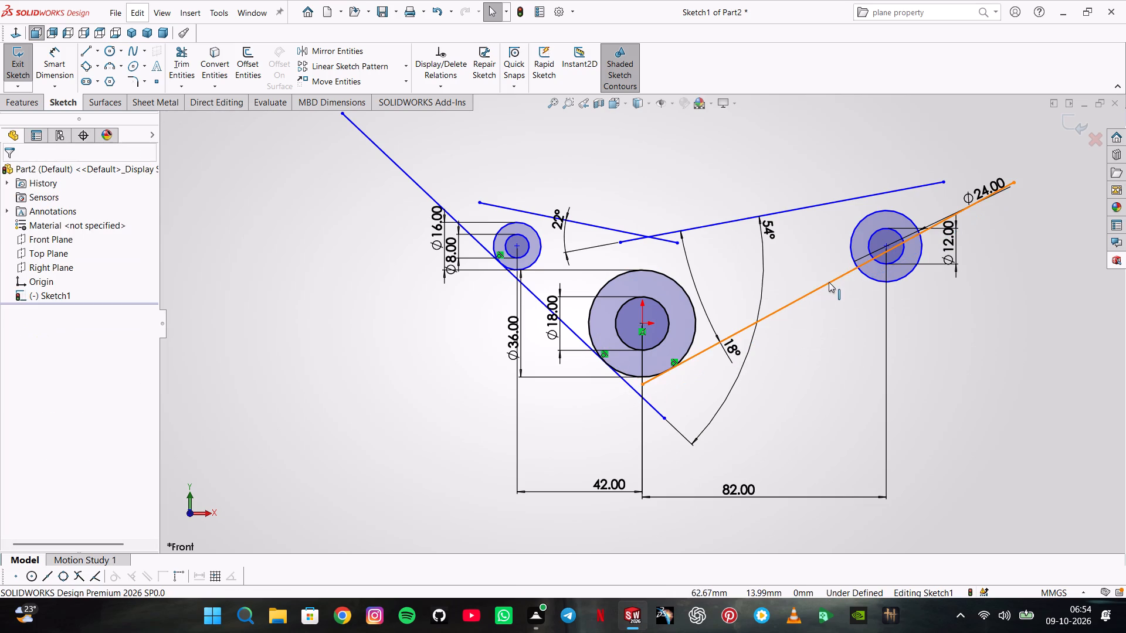
pyautogui.keyDown('ctrl'); pyautogui.click(829, 282); pyautogui.keyUp('ctrl')
pyautogui.keyDown('ctrl'); pyautogui.click(873, 282); pyautogui.keyUp('ctrl')
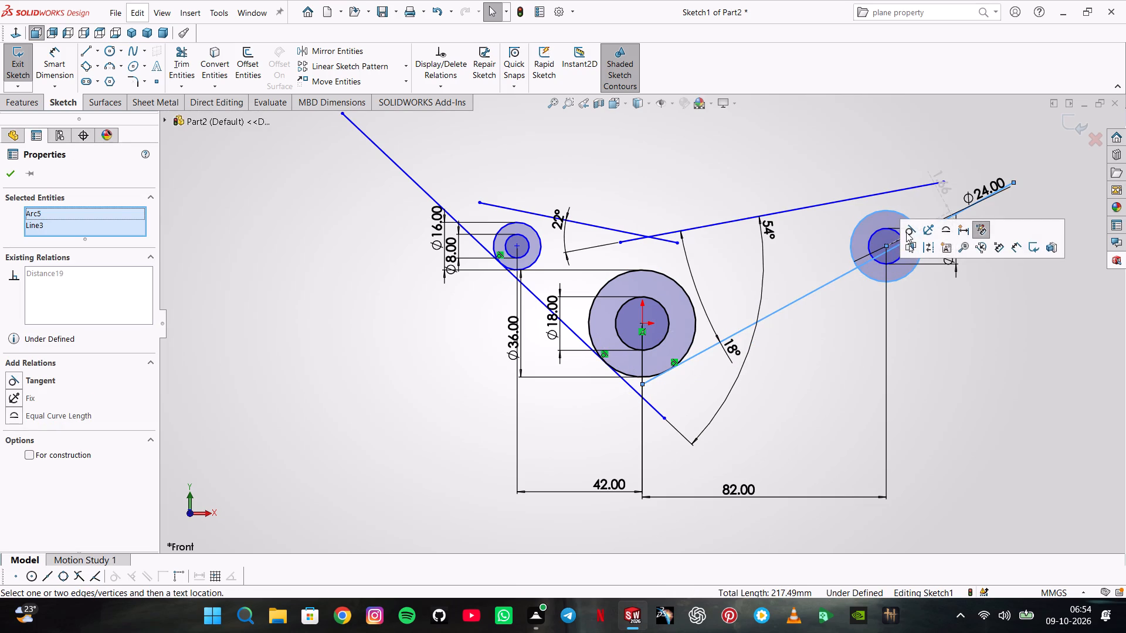
pyautogui.click(908, 231)
pyautogui.click(827, 347)
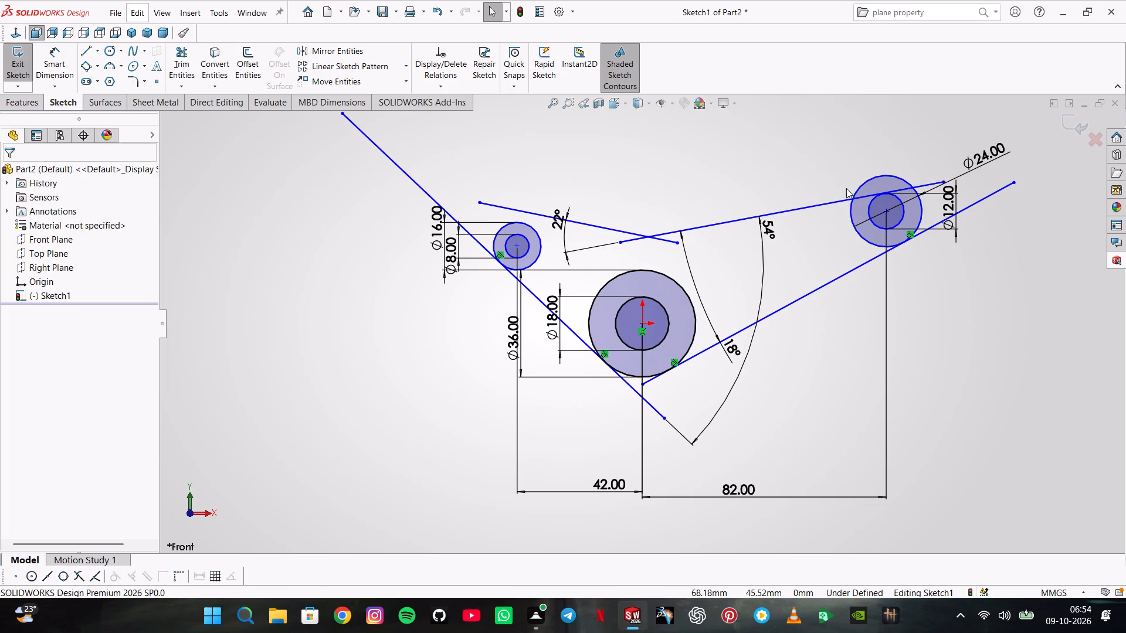
# Make the upper right line tangent to the top of the right 24 mm circle.
pyautogui.keyDown('ctrl'); pyautogui.click(823, 203); pyautogui.keyUp('ctrl')
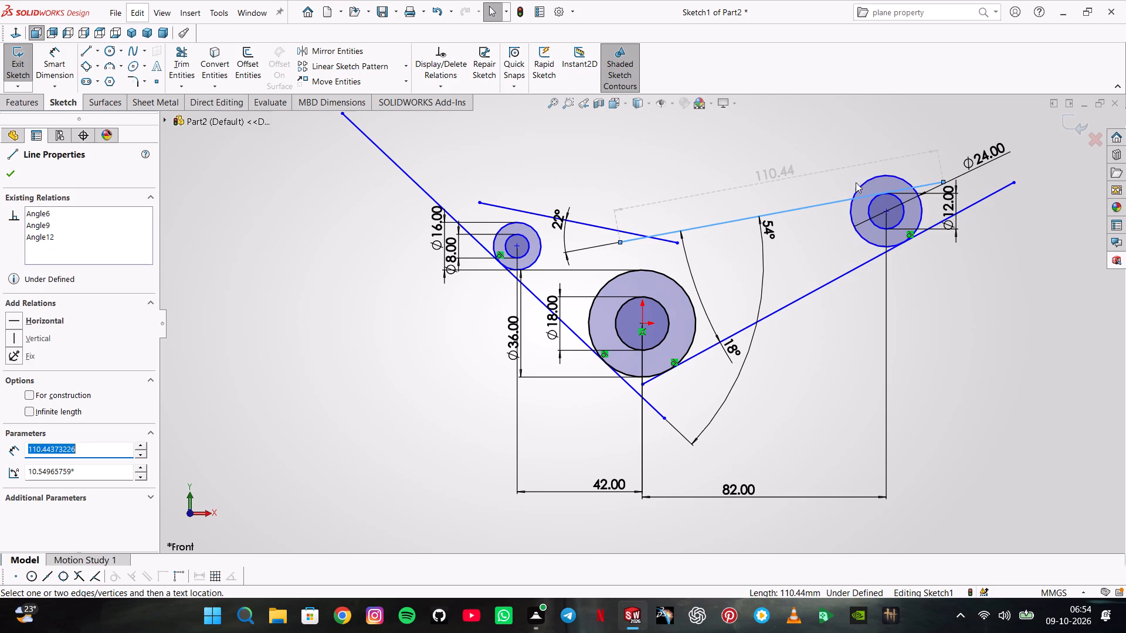
pyautogui.keyDown('ctrl'); pyautogui.click(863, 181); pyautogui.keyUp('ctrl')
pyautogui.click(904, 130)
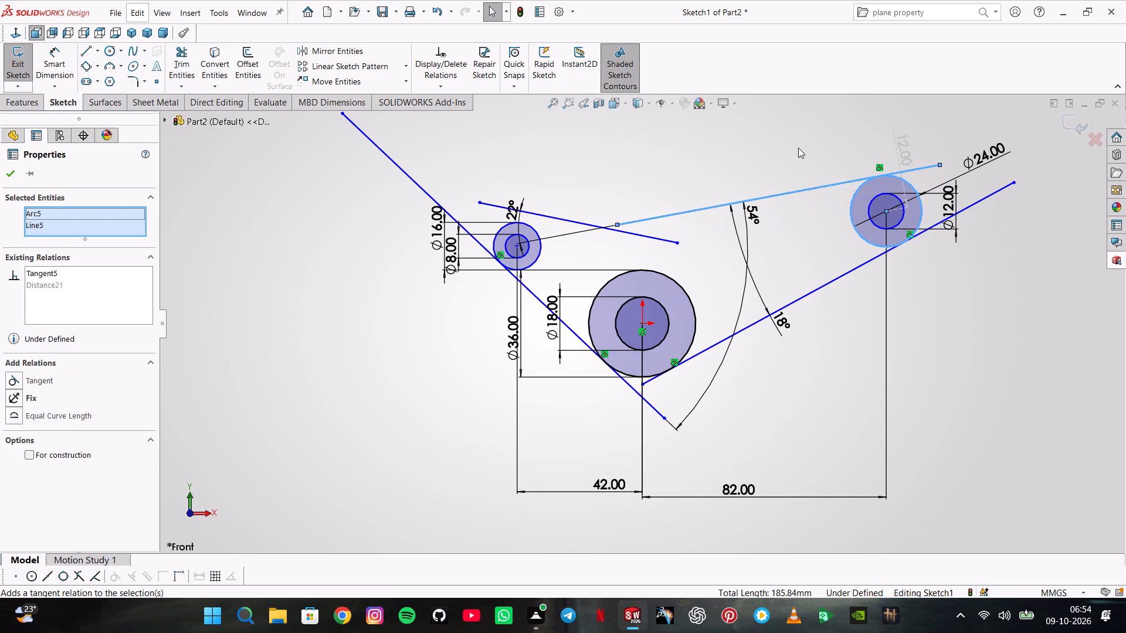
pyautogui.click(798, 148)
# Make the upper left line tangent to the top of the left 16 mm circle.
pyautogui.keyDown('ctrl'); pyautogui.click(553, 217); pyautogui.keyUp('ctrl')
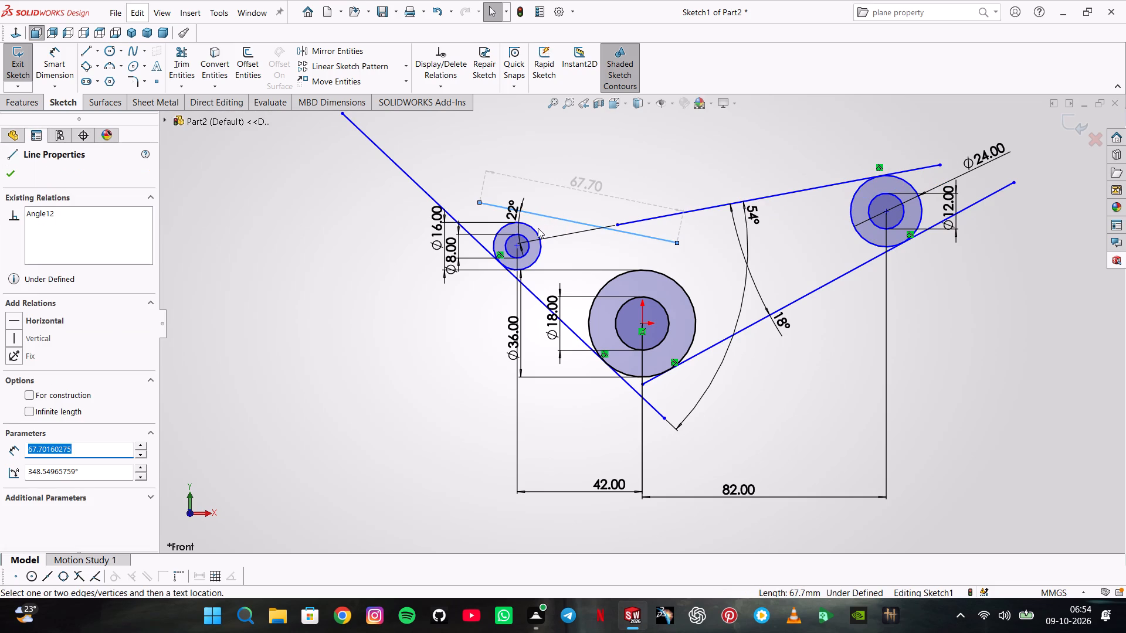
pyautogui.keyDown('ctrl'); pyautogui.click(535, 230); pyautogui.keyUp('ctrl')
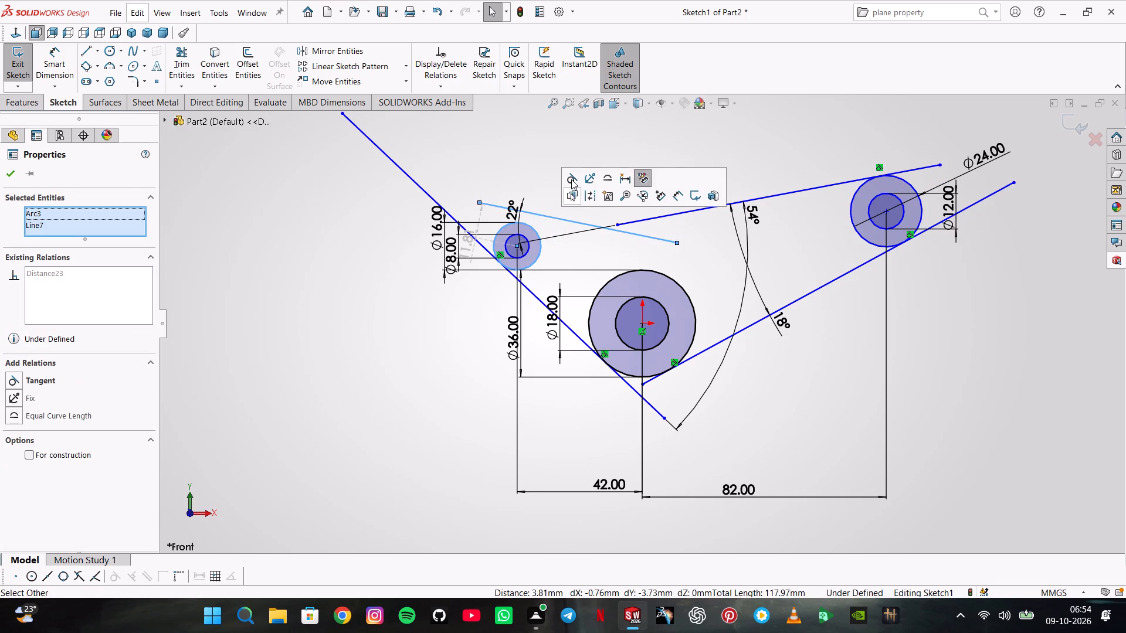
pyautogui.click(571, 179)
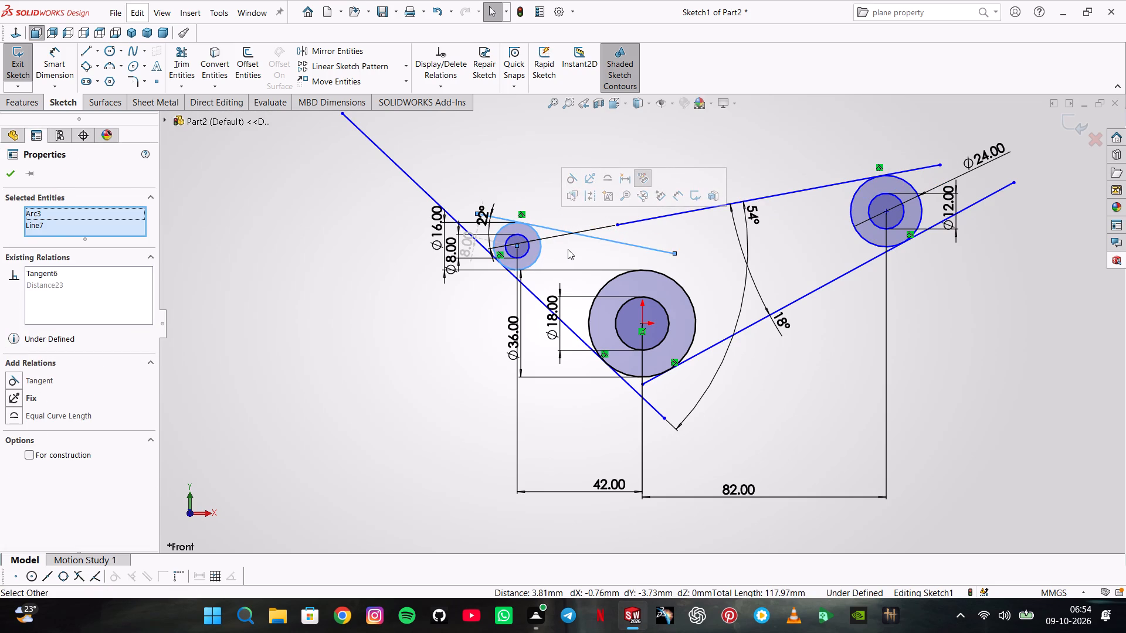
pyautogui.click(568, 249)
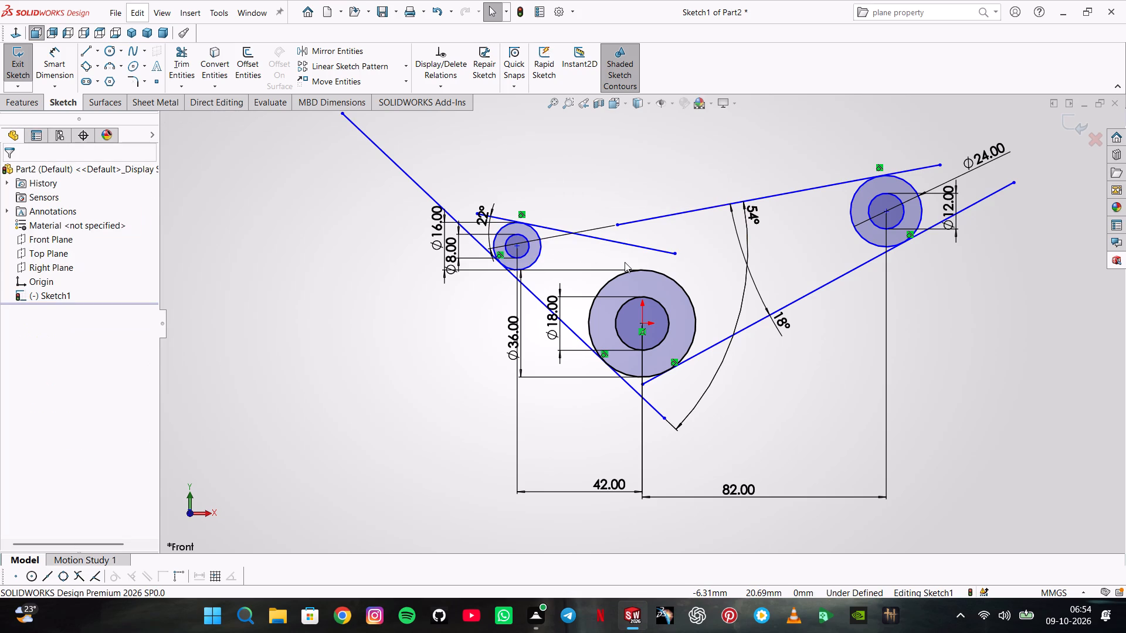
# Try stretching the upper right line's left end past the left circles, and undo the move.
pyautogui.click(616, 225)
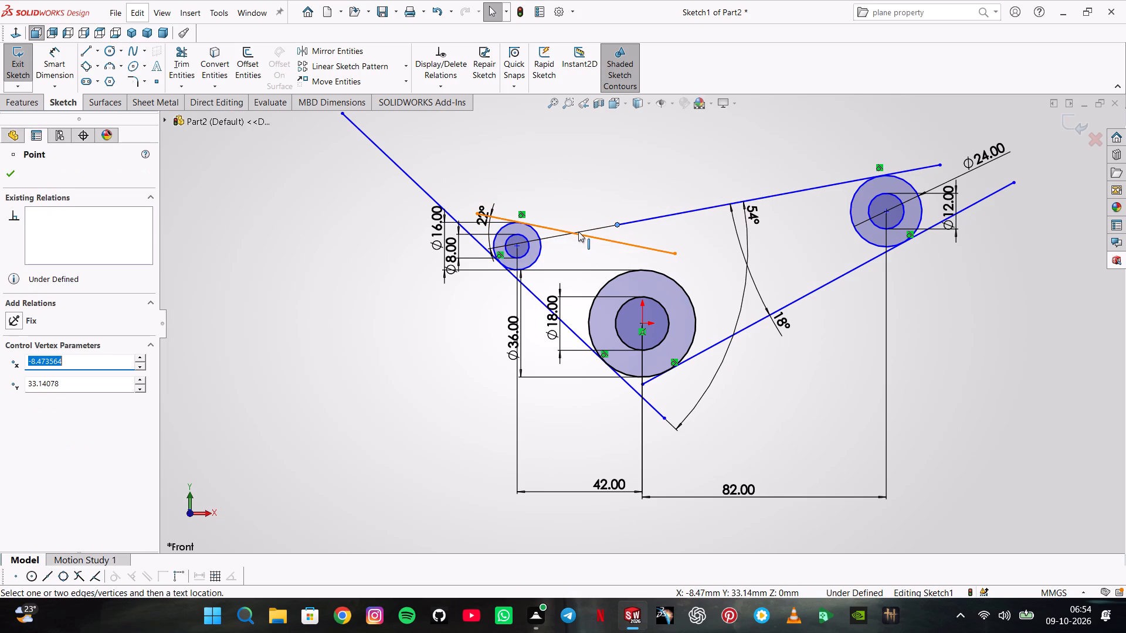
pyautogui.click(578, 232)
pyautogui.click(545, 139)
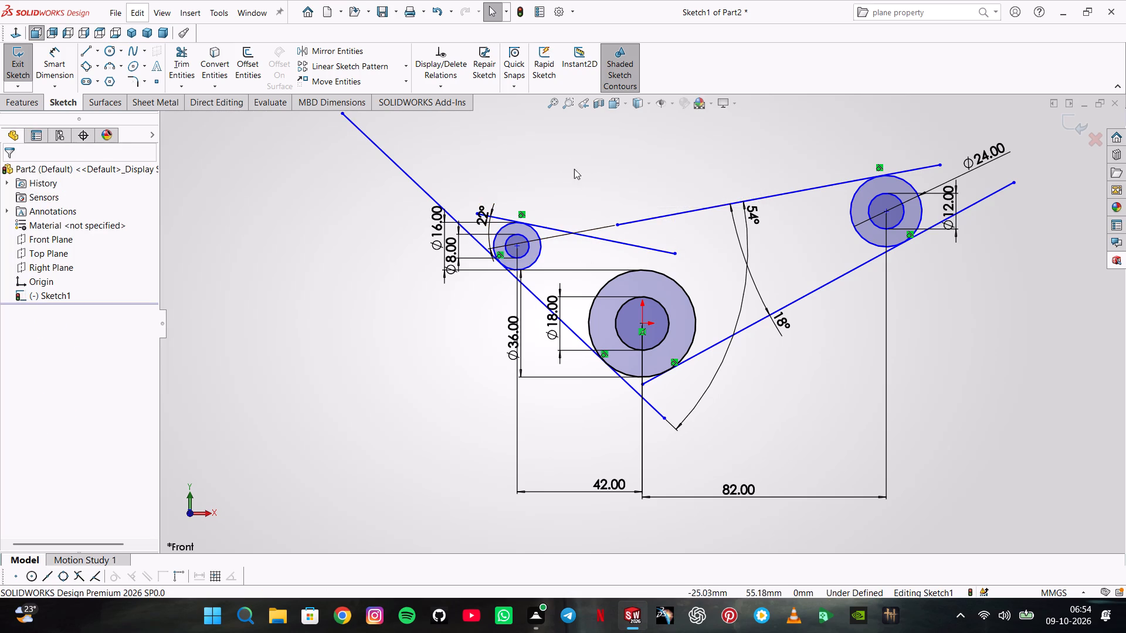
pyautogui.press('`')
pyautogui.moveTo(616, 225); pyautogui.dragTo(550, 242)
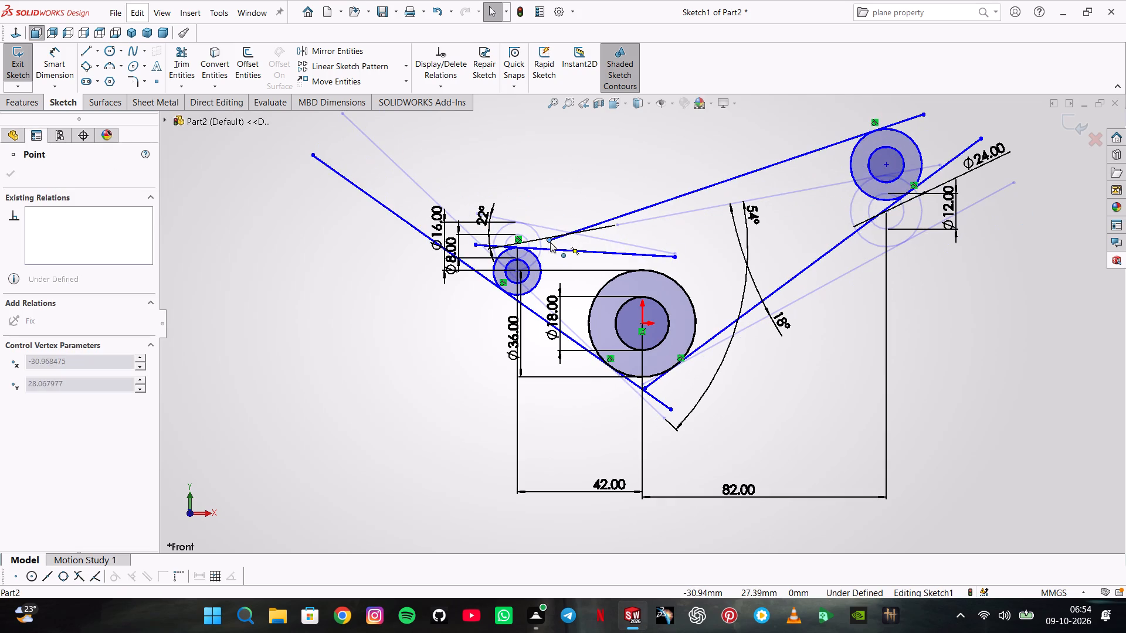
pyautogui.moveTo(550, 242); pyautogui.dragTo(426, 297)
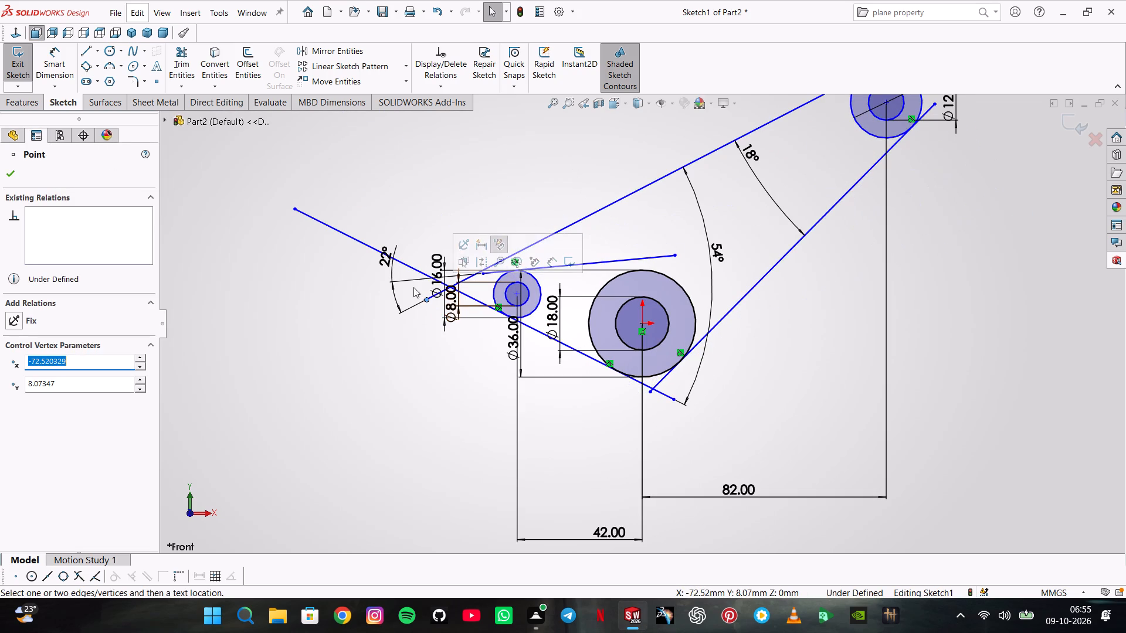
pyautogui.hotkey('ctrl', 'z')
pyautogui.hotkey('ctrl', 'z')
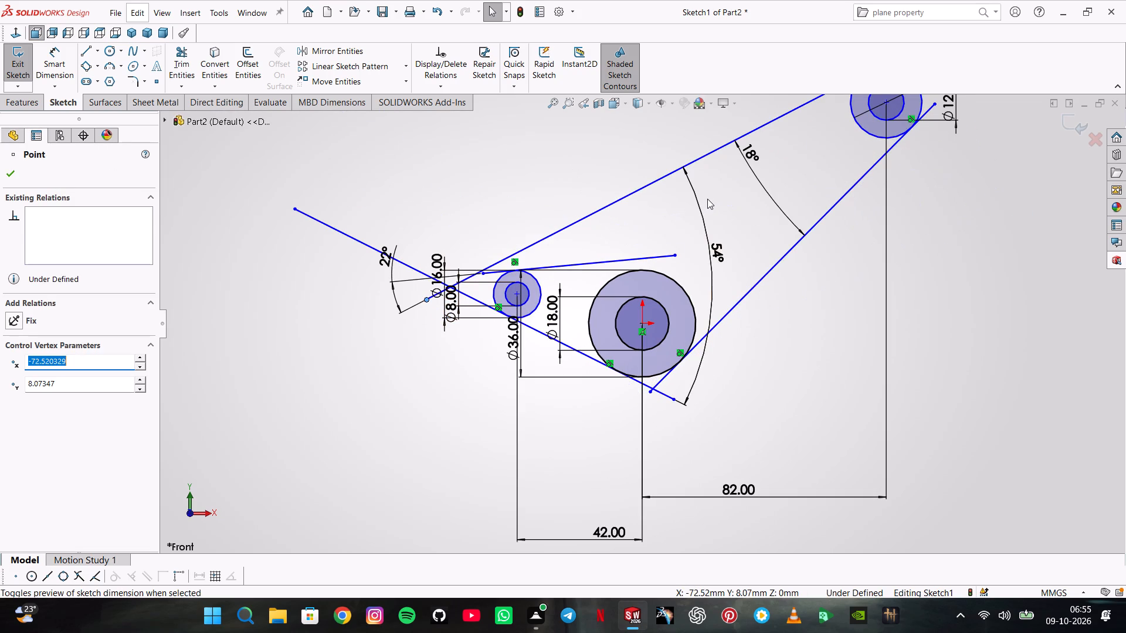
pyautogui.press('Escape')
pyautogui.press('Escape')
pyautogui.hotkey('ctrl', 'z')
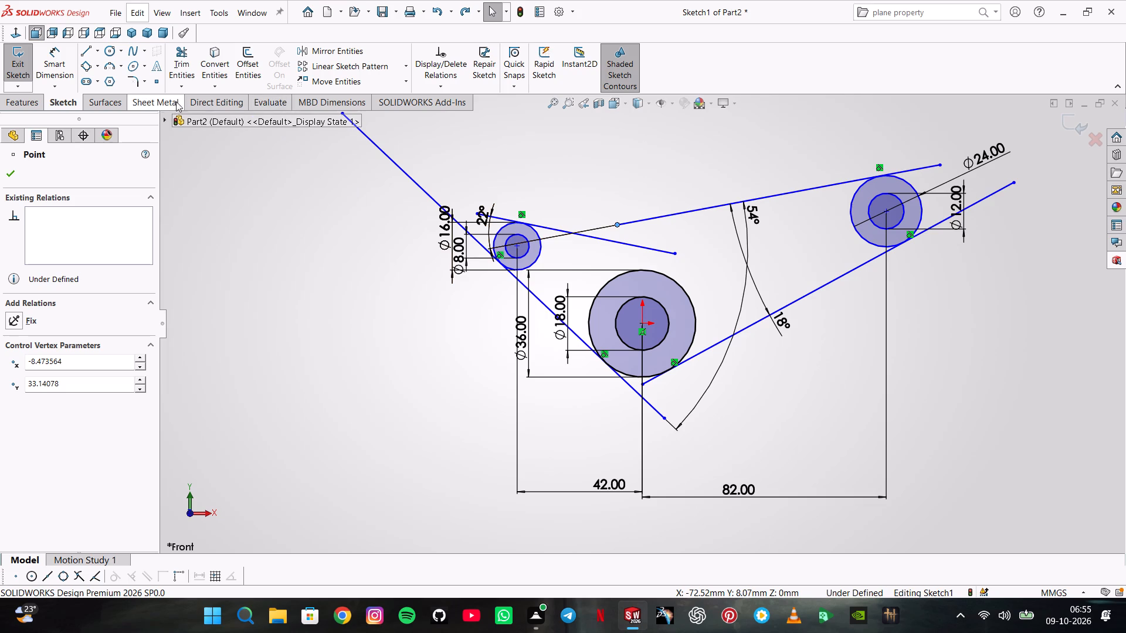
# Sketch a circle above the central circles and dimension its diameter as 42*2 mm.
pyautogui.click(103, 49)
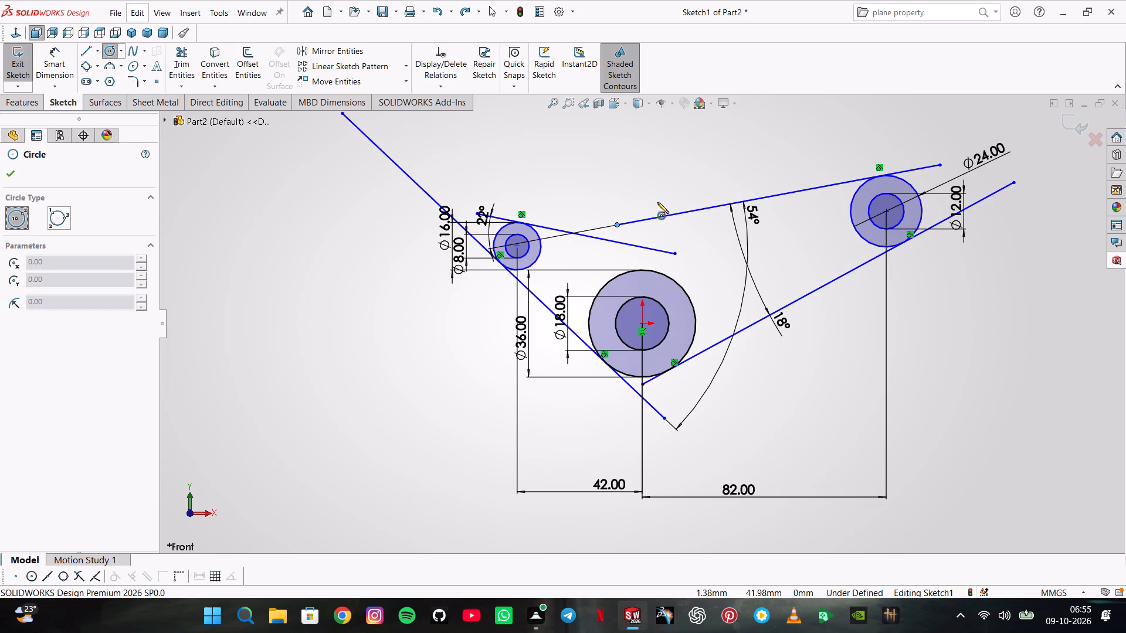
pyautogui.click(656, 162)
pyautogui.click(660, 127)
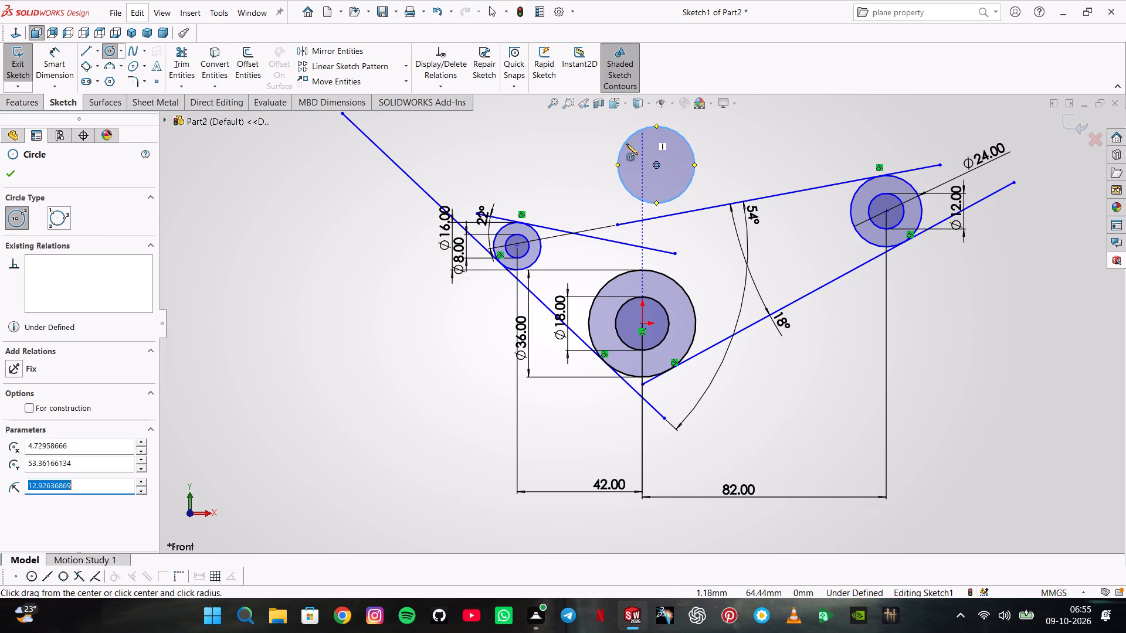
pyautogui.click(50, 62)
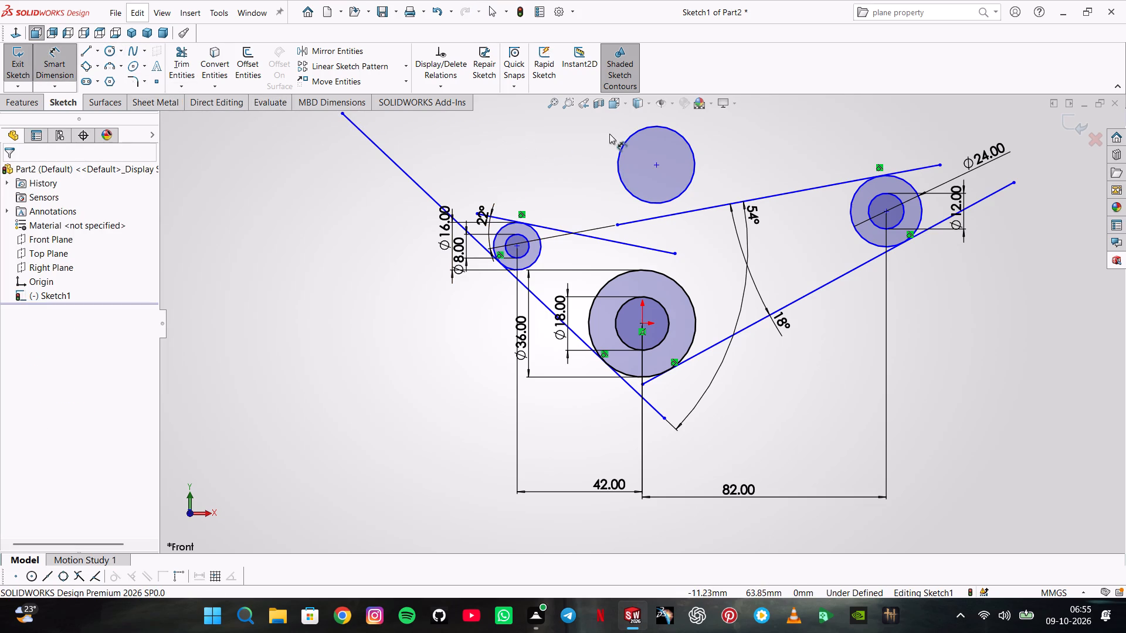
pyautogui.click(631, 138)
pyautogui.click(523, 133)
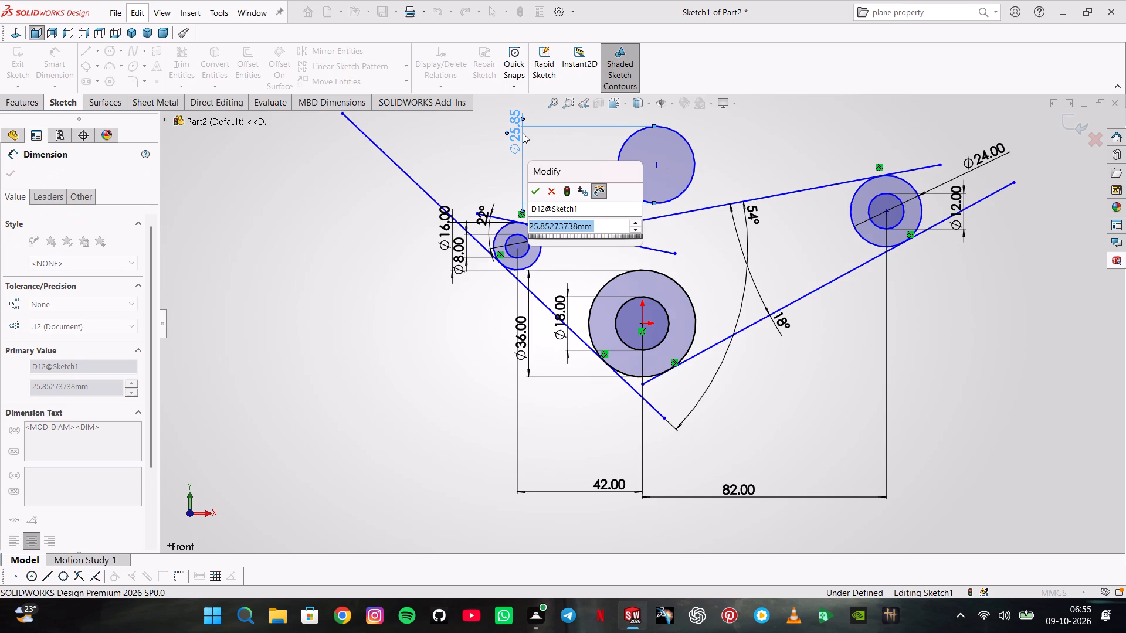
pyautogui.write('42*')
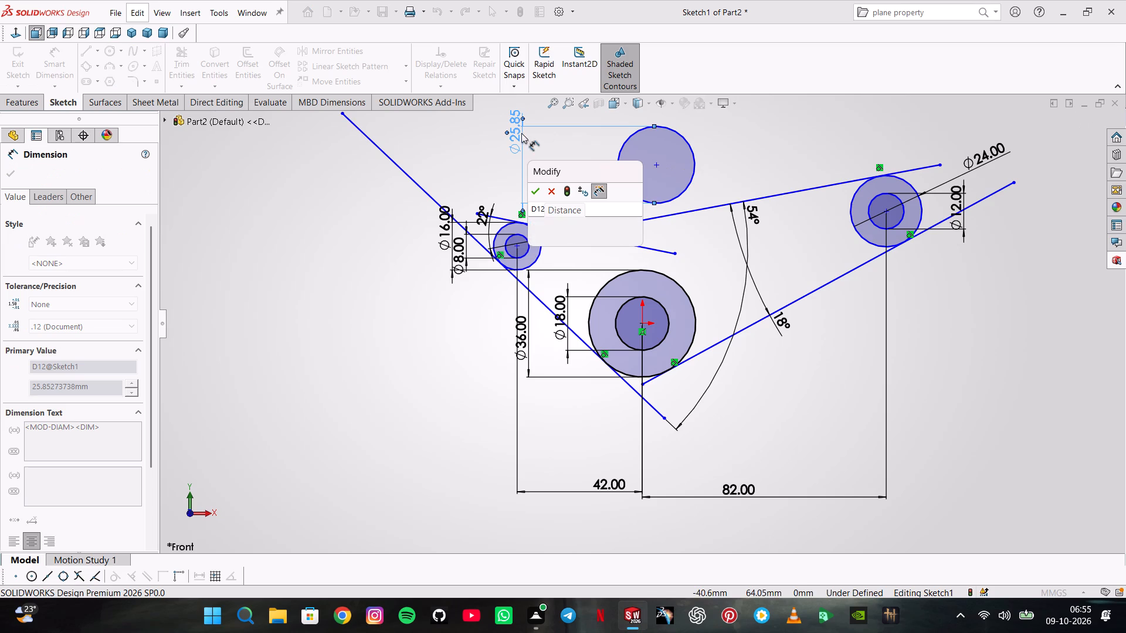
pyautogui.press('2')
pyautogui.press('Return')
pyautogui.scroll(2, 601, 162)
pyautogui.press('Escape')
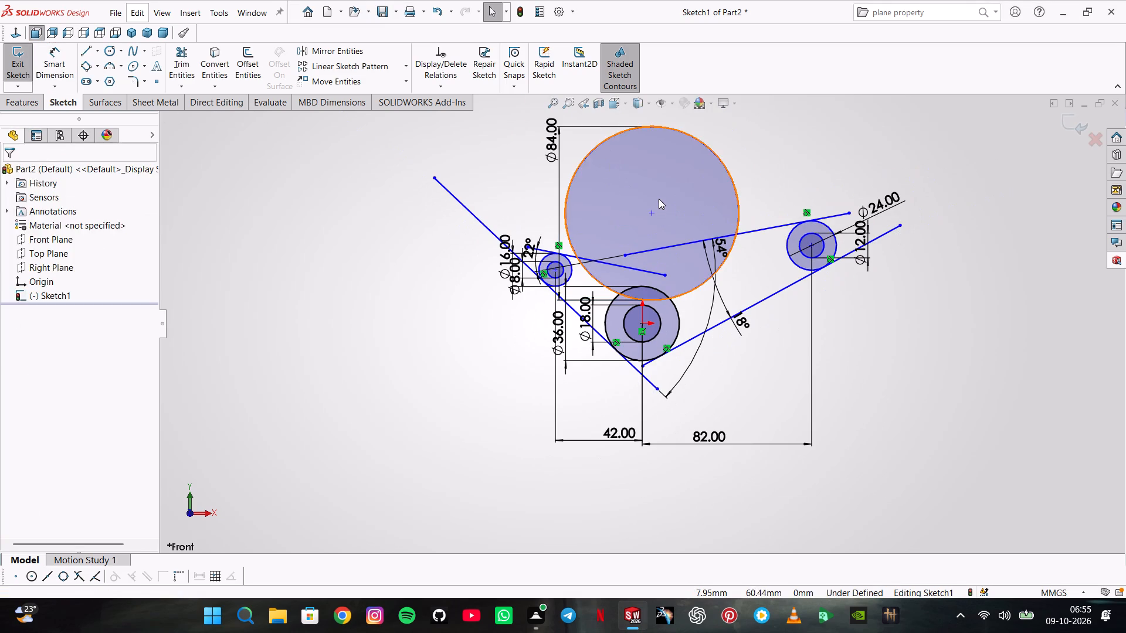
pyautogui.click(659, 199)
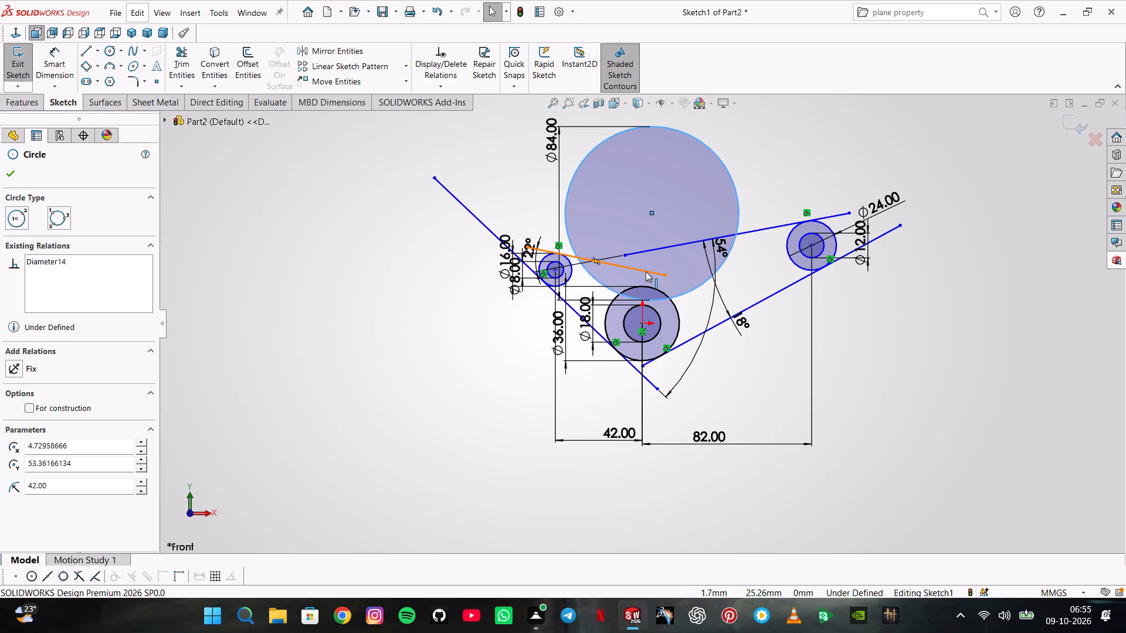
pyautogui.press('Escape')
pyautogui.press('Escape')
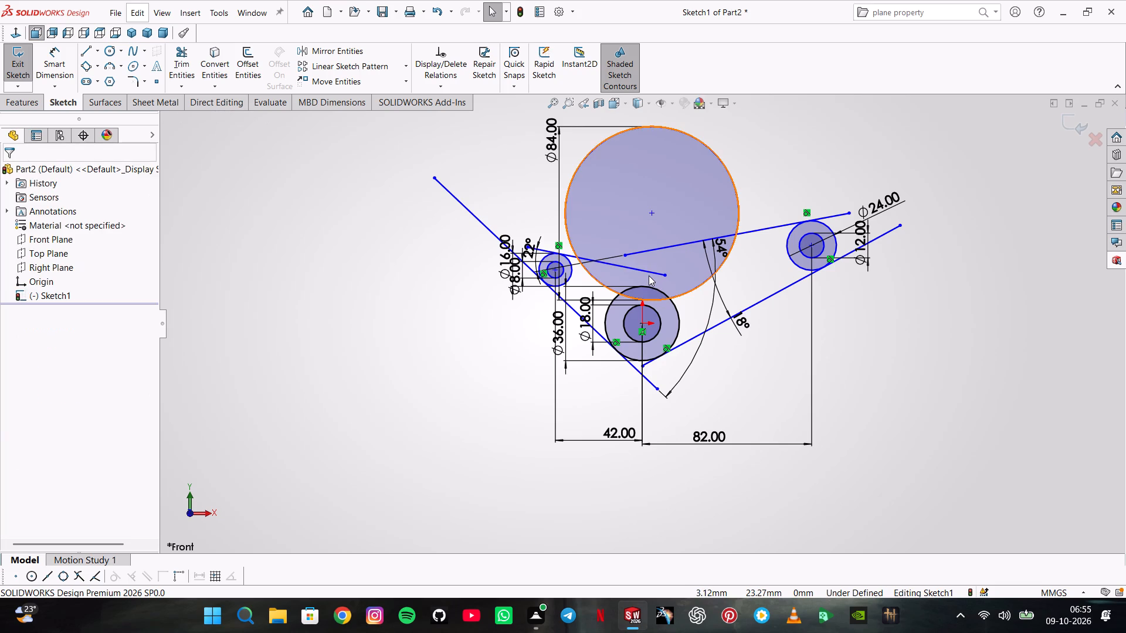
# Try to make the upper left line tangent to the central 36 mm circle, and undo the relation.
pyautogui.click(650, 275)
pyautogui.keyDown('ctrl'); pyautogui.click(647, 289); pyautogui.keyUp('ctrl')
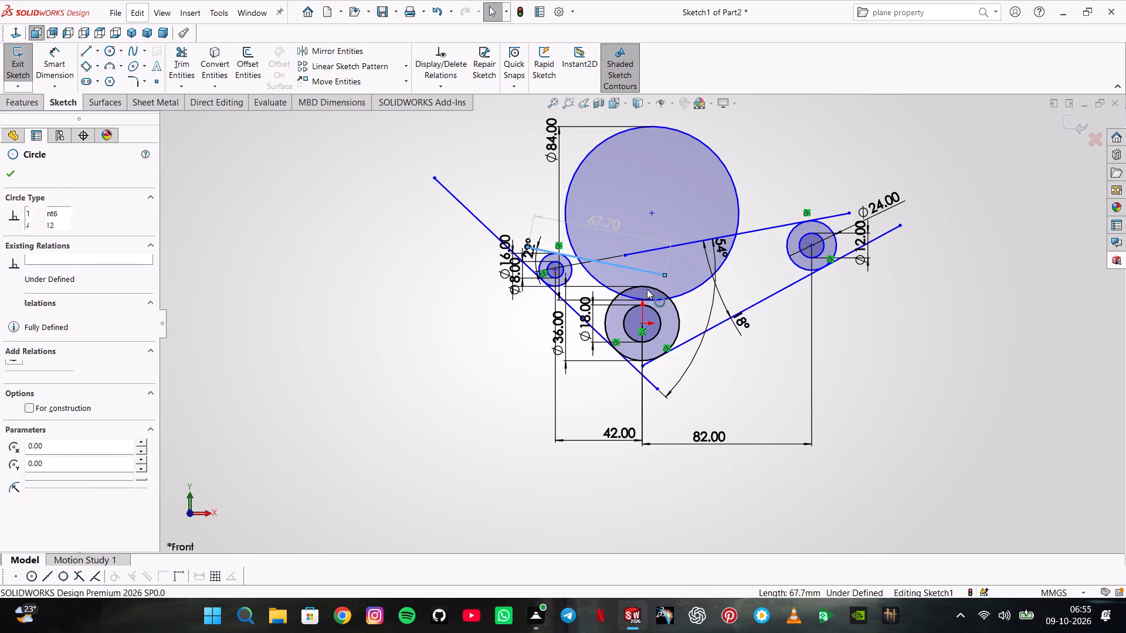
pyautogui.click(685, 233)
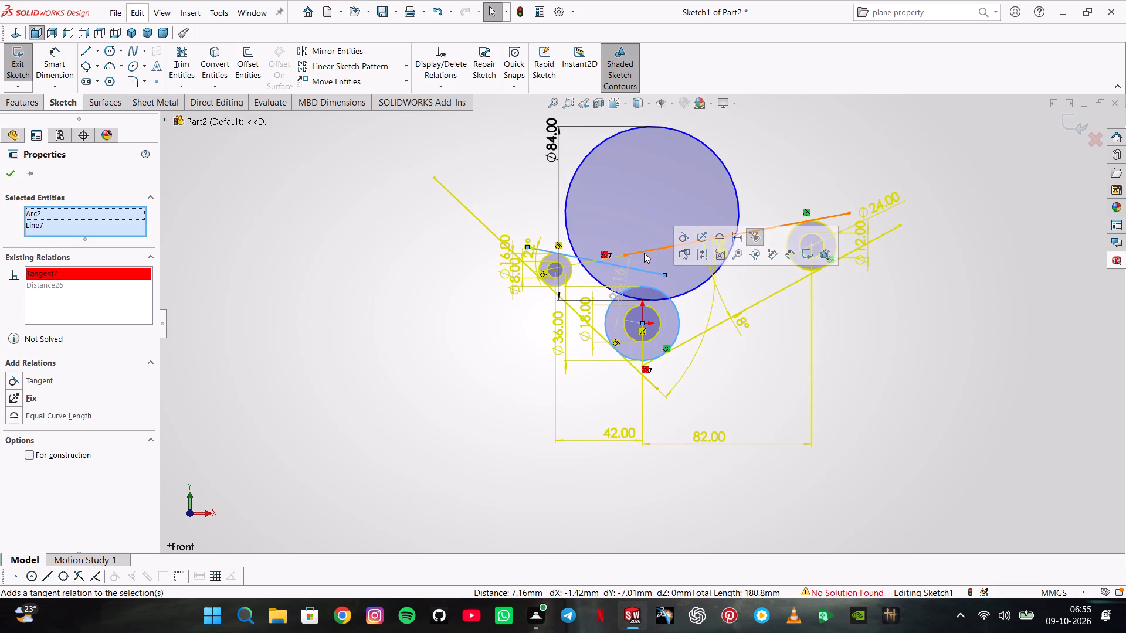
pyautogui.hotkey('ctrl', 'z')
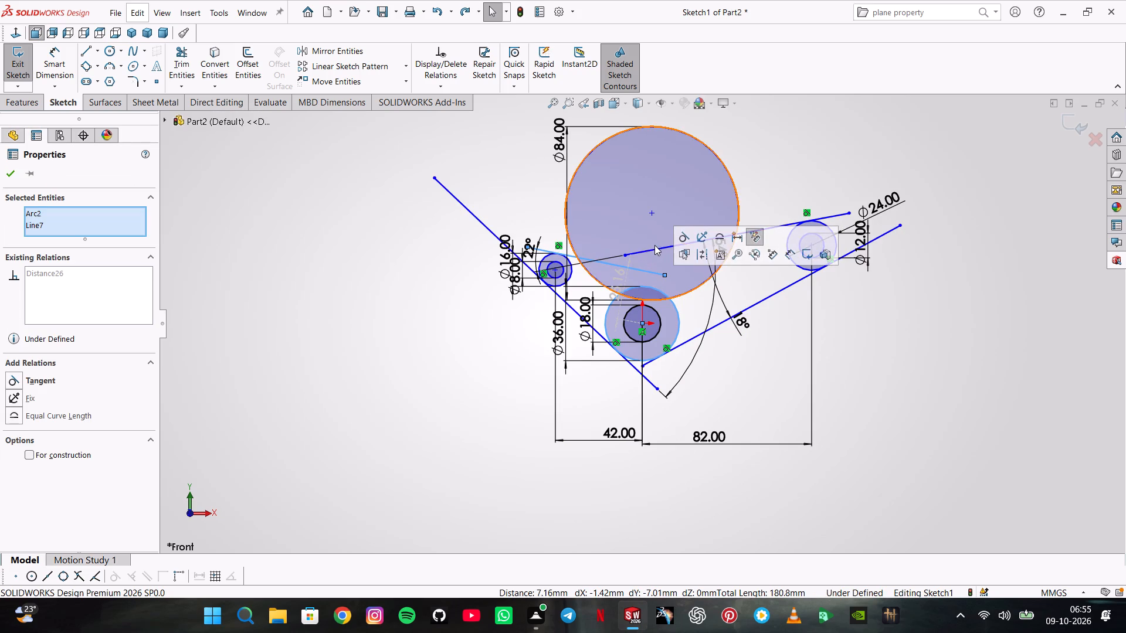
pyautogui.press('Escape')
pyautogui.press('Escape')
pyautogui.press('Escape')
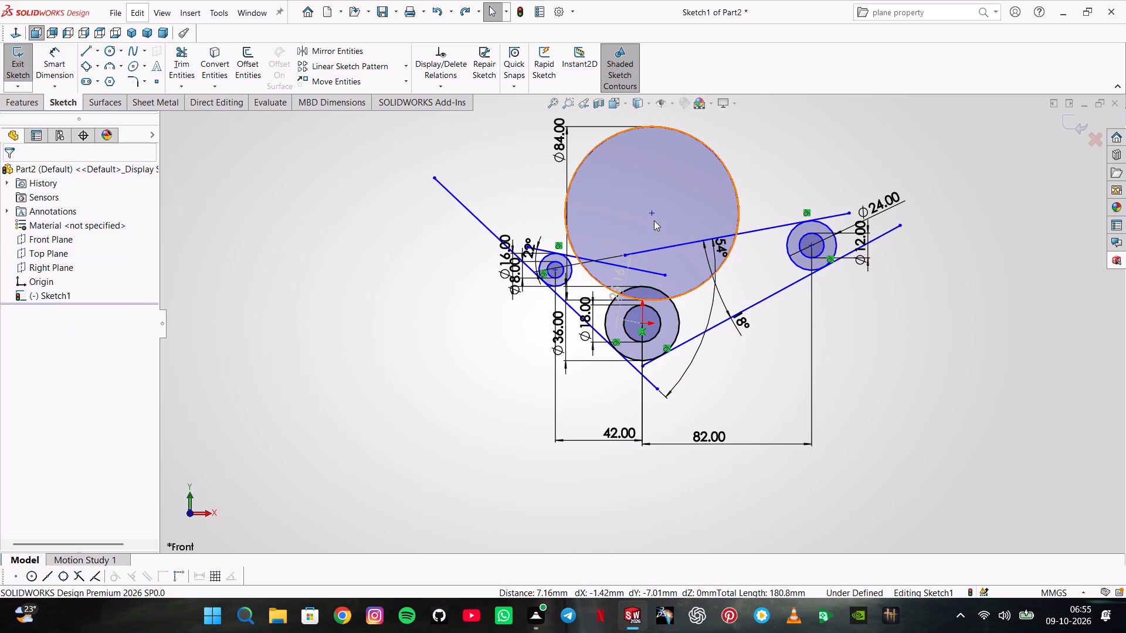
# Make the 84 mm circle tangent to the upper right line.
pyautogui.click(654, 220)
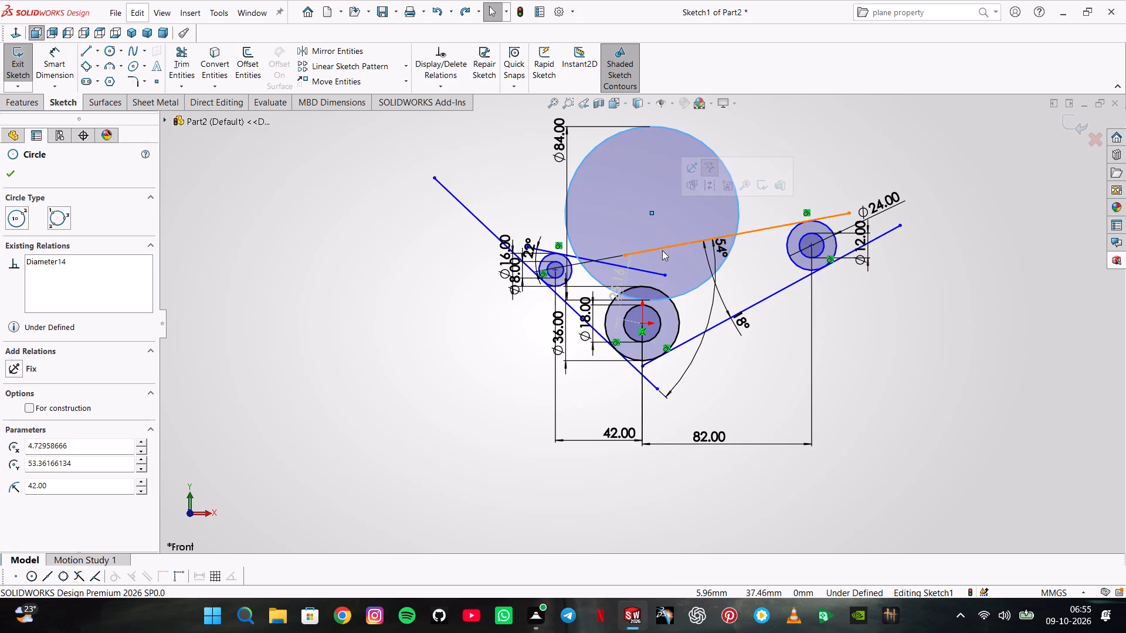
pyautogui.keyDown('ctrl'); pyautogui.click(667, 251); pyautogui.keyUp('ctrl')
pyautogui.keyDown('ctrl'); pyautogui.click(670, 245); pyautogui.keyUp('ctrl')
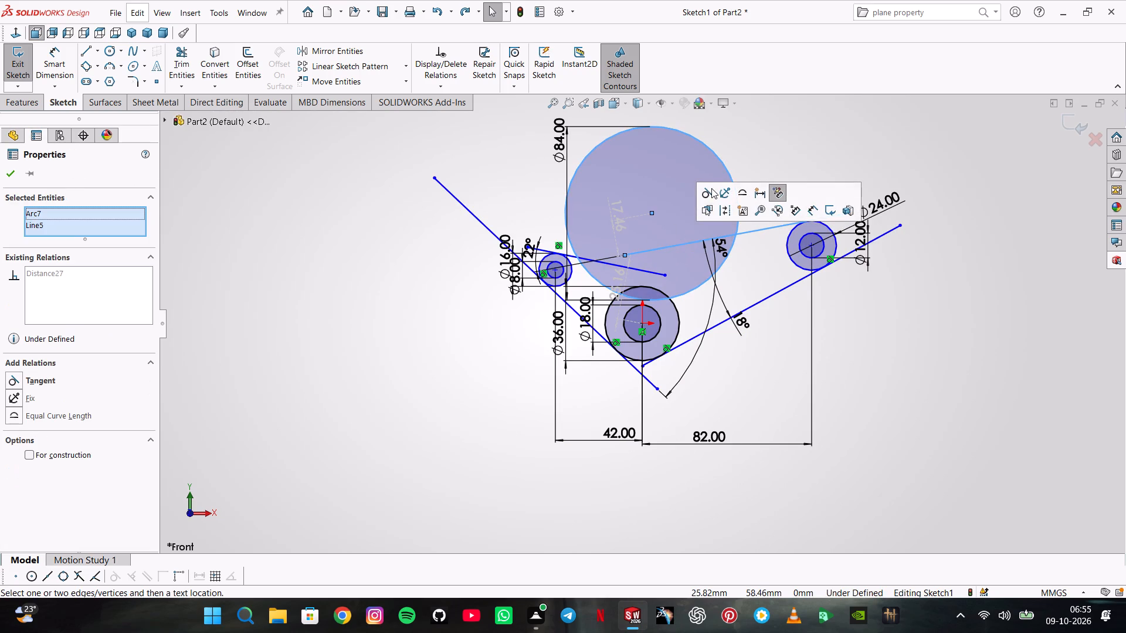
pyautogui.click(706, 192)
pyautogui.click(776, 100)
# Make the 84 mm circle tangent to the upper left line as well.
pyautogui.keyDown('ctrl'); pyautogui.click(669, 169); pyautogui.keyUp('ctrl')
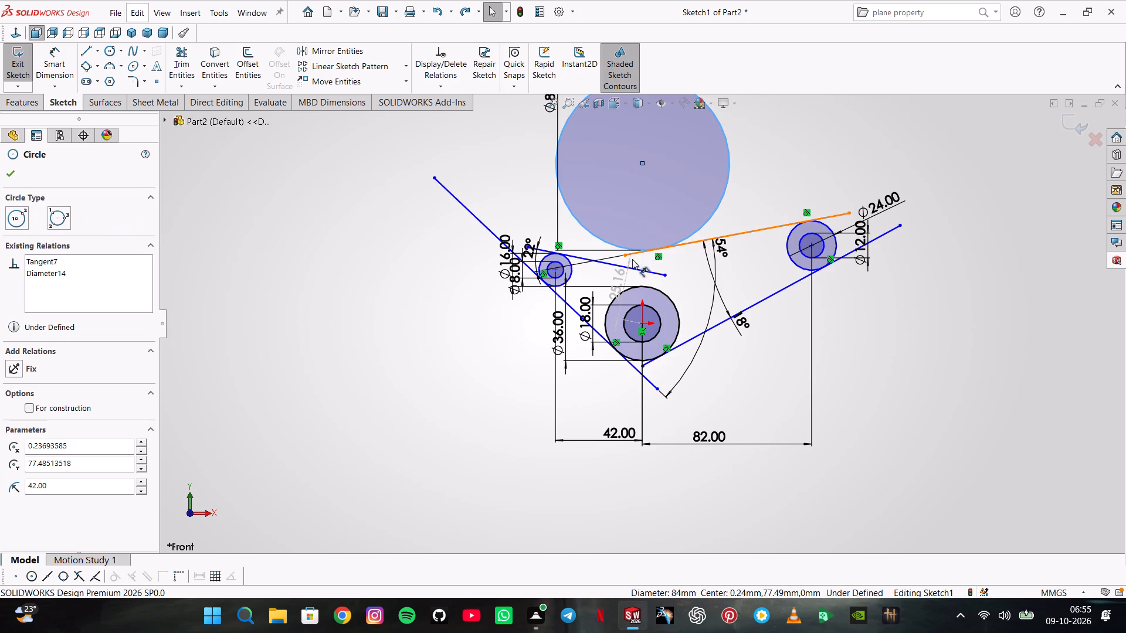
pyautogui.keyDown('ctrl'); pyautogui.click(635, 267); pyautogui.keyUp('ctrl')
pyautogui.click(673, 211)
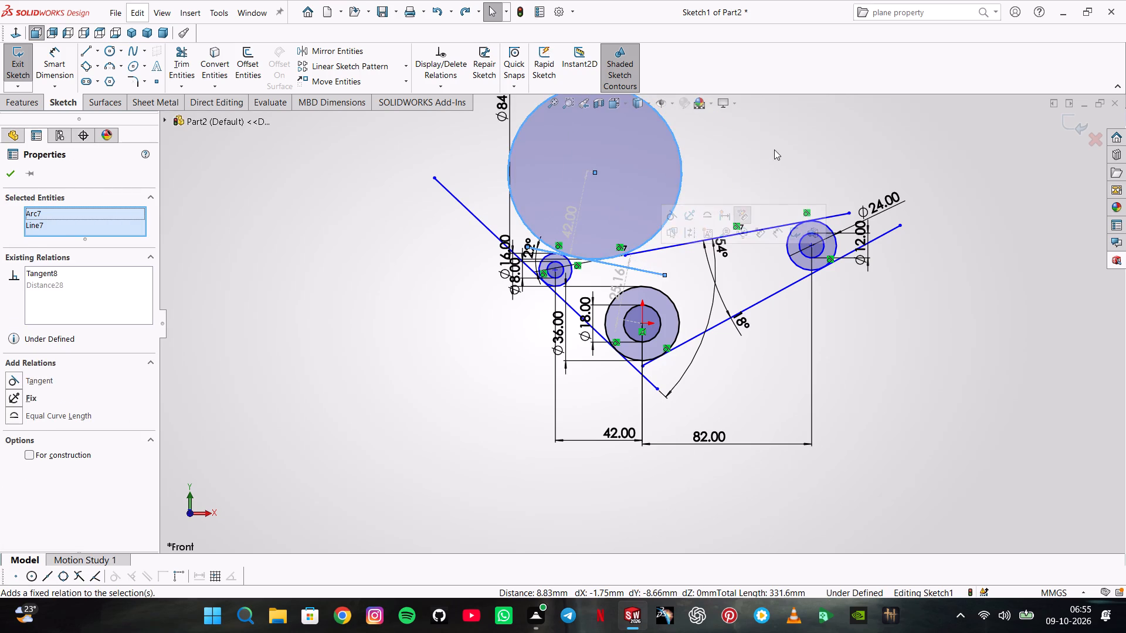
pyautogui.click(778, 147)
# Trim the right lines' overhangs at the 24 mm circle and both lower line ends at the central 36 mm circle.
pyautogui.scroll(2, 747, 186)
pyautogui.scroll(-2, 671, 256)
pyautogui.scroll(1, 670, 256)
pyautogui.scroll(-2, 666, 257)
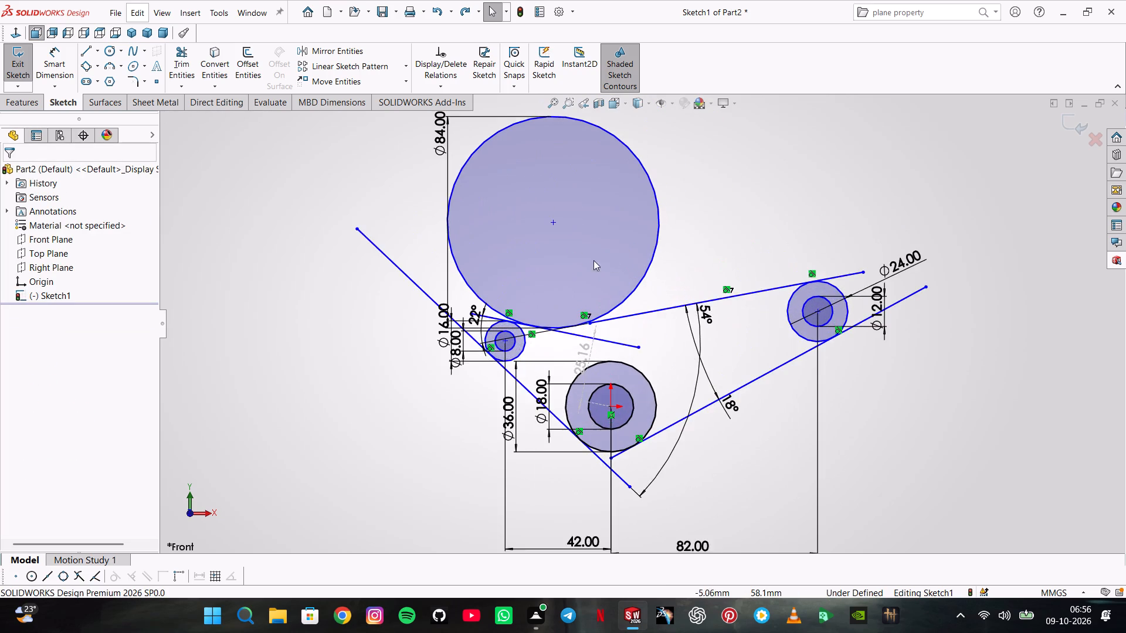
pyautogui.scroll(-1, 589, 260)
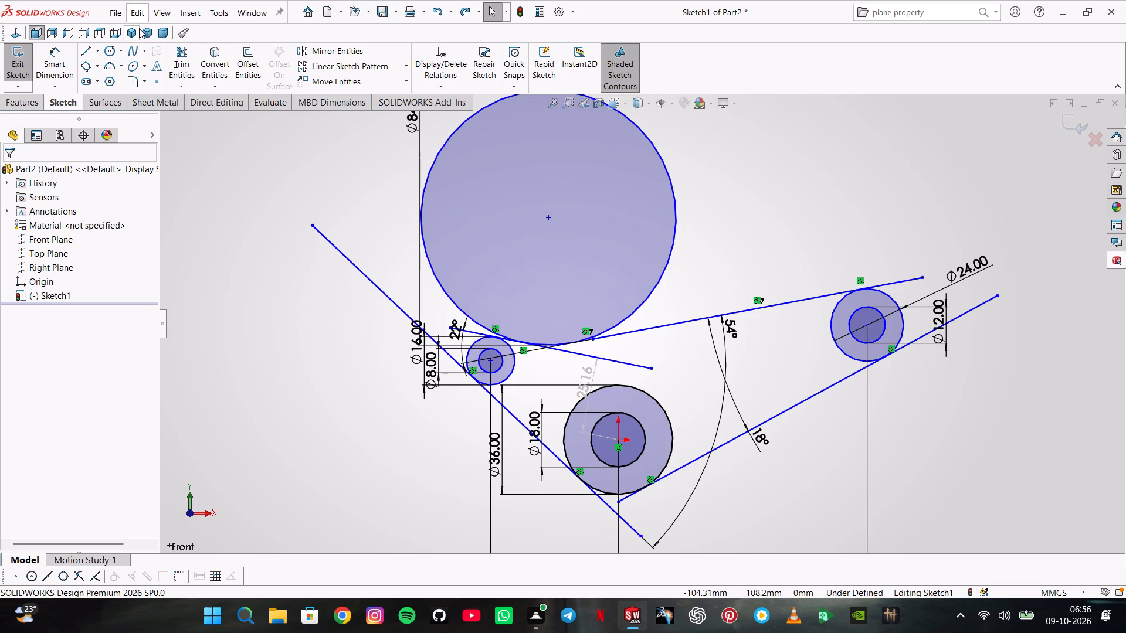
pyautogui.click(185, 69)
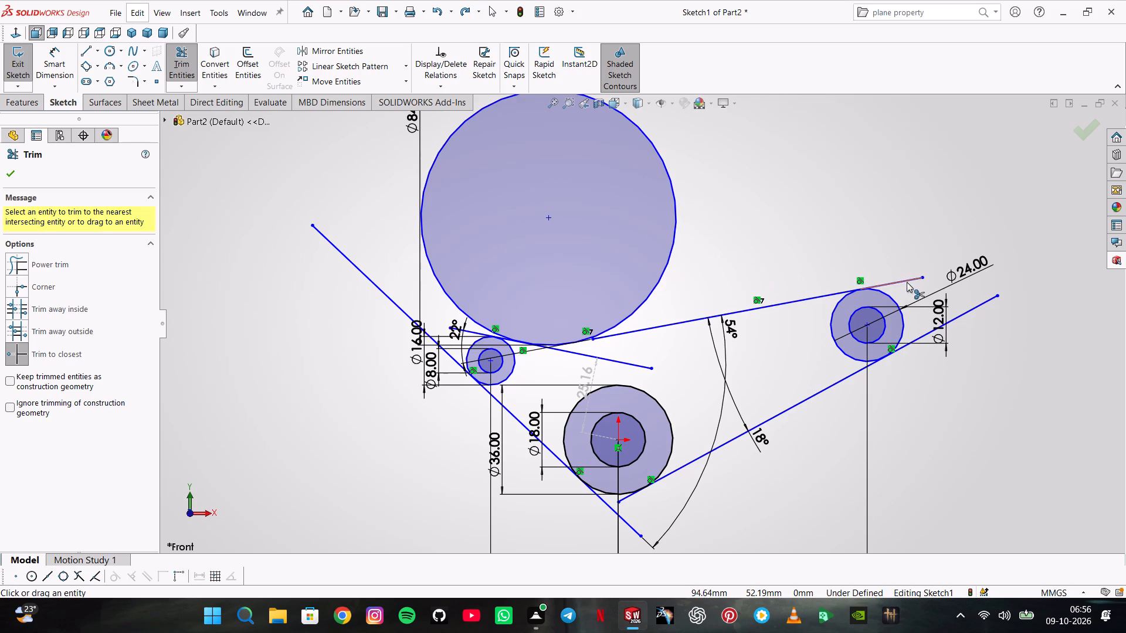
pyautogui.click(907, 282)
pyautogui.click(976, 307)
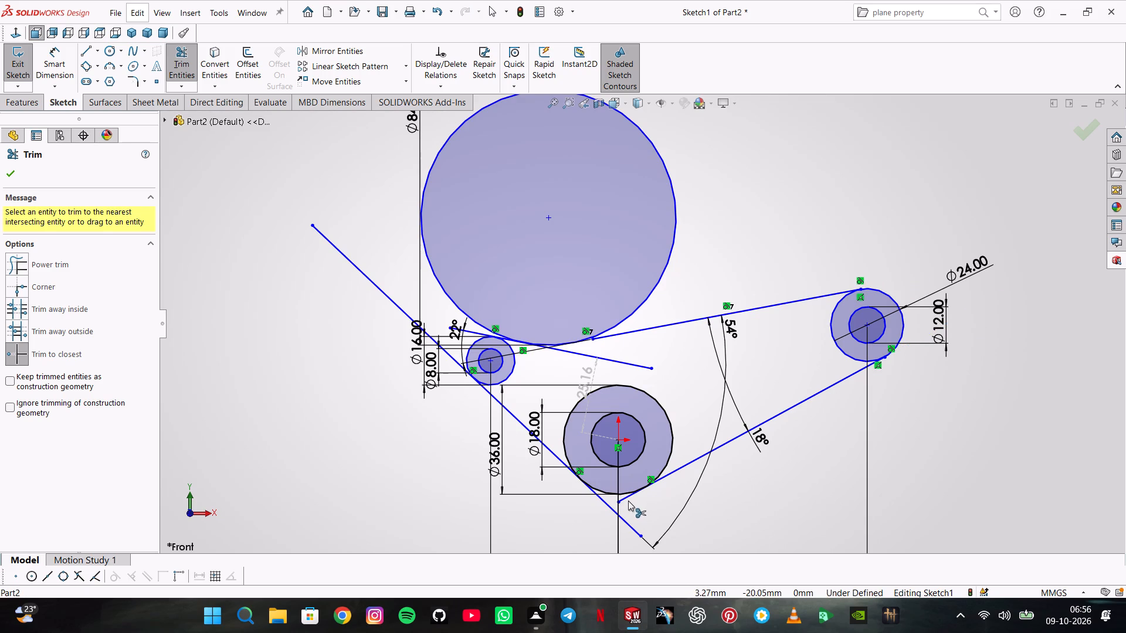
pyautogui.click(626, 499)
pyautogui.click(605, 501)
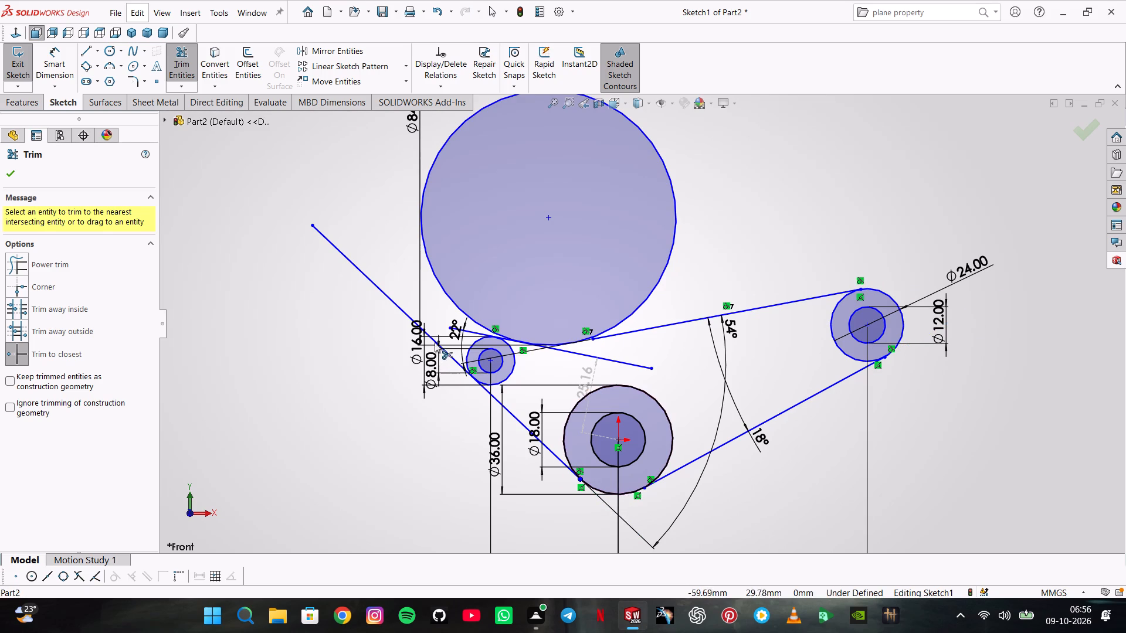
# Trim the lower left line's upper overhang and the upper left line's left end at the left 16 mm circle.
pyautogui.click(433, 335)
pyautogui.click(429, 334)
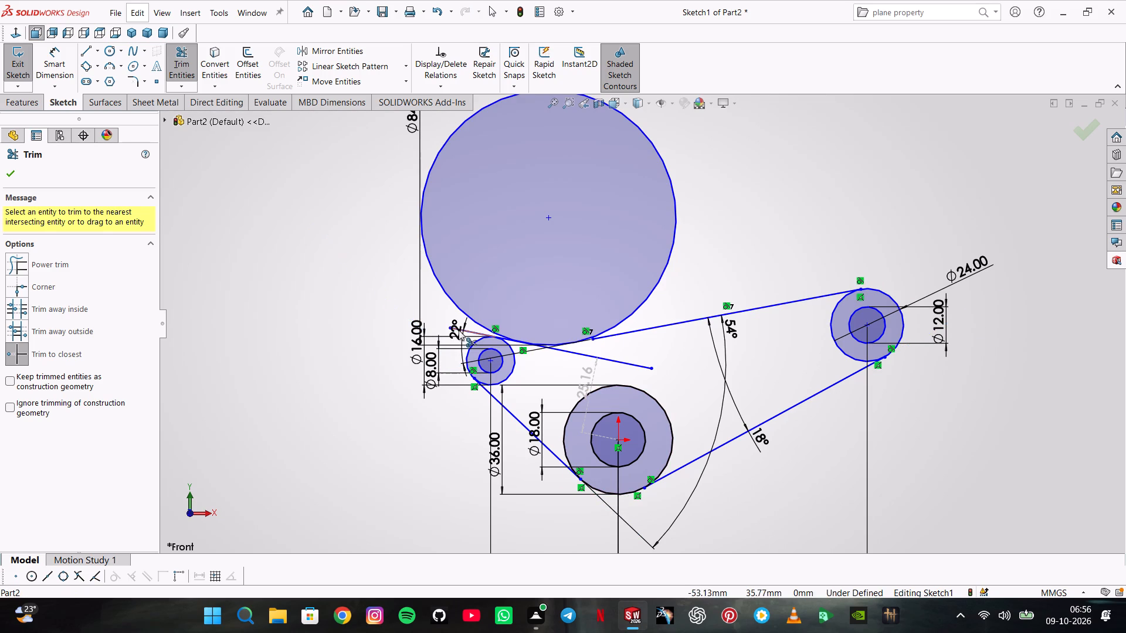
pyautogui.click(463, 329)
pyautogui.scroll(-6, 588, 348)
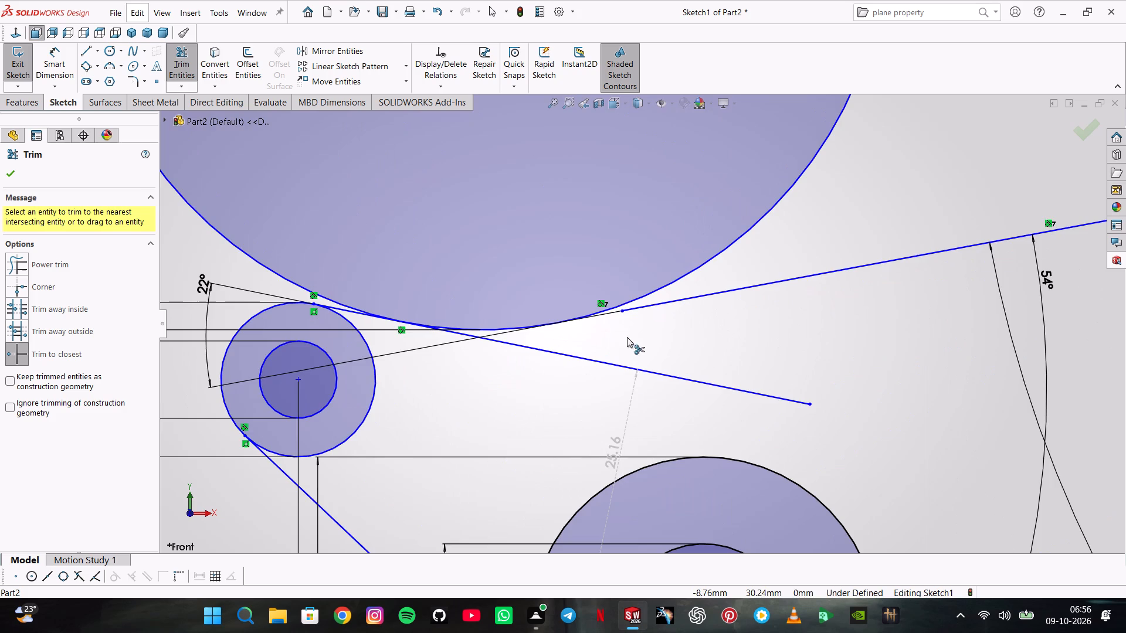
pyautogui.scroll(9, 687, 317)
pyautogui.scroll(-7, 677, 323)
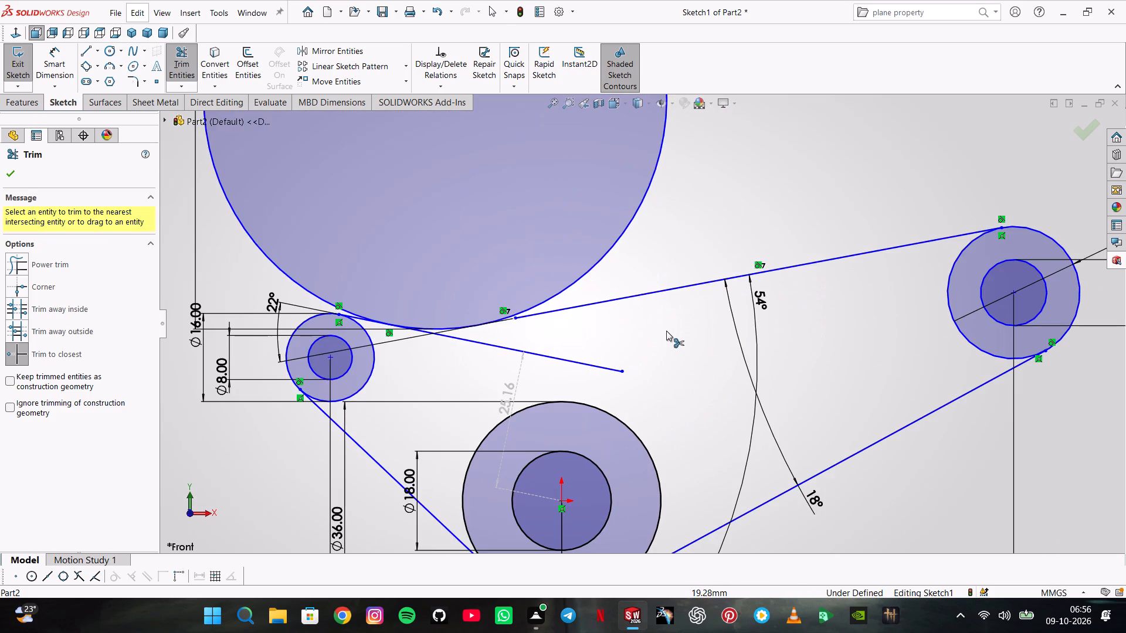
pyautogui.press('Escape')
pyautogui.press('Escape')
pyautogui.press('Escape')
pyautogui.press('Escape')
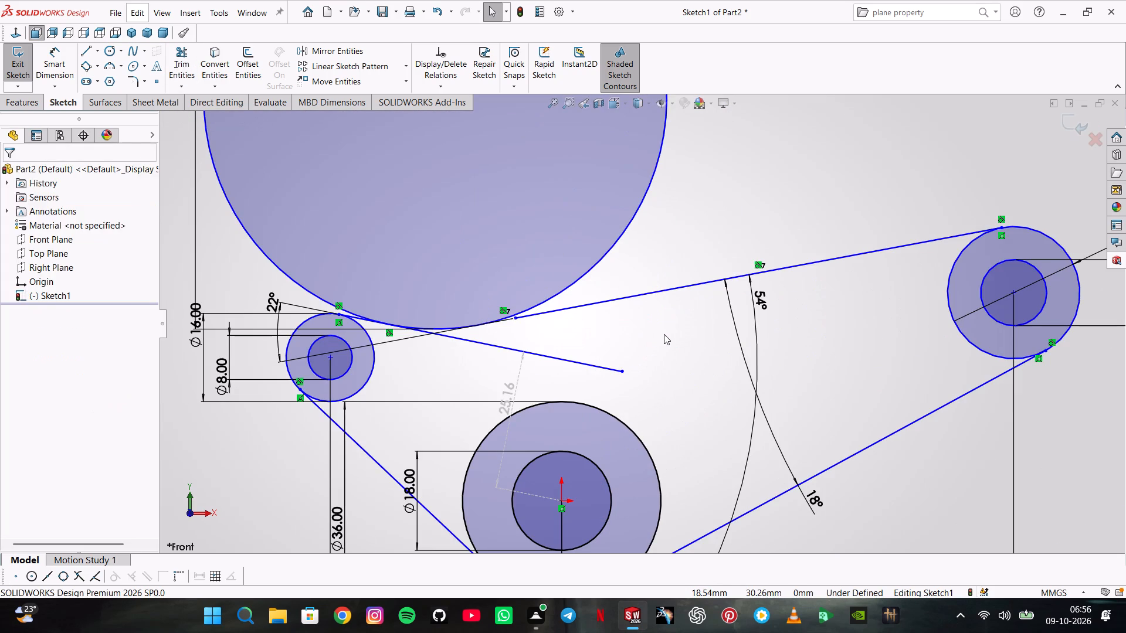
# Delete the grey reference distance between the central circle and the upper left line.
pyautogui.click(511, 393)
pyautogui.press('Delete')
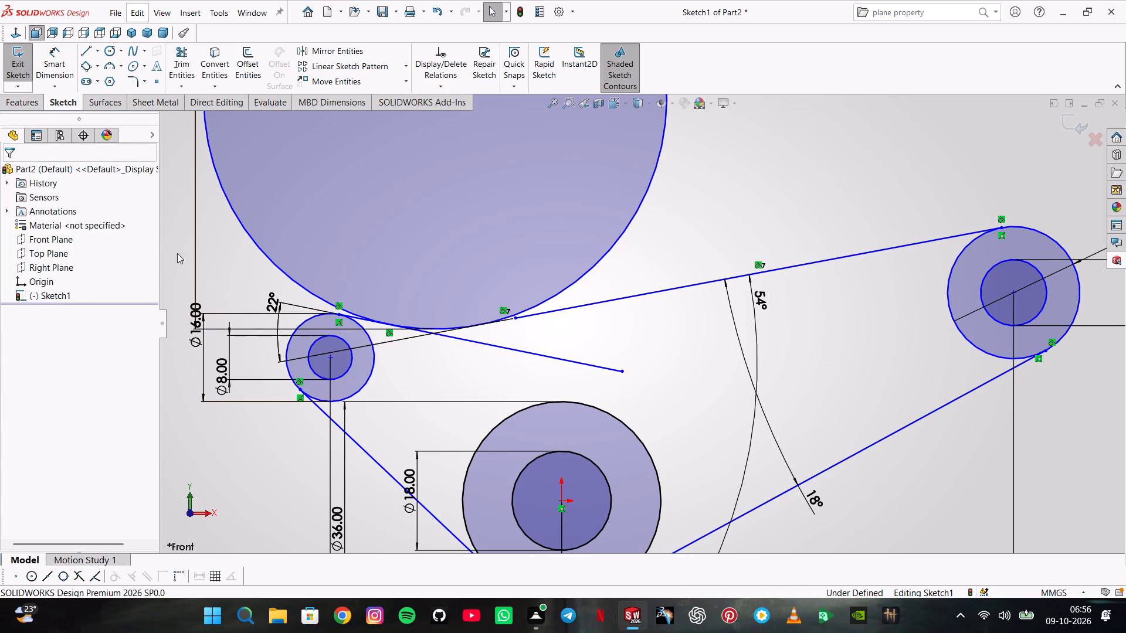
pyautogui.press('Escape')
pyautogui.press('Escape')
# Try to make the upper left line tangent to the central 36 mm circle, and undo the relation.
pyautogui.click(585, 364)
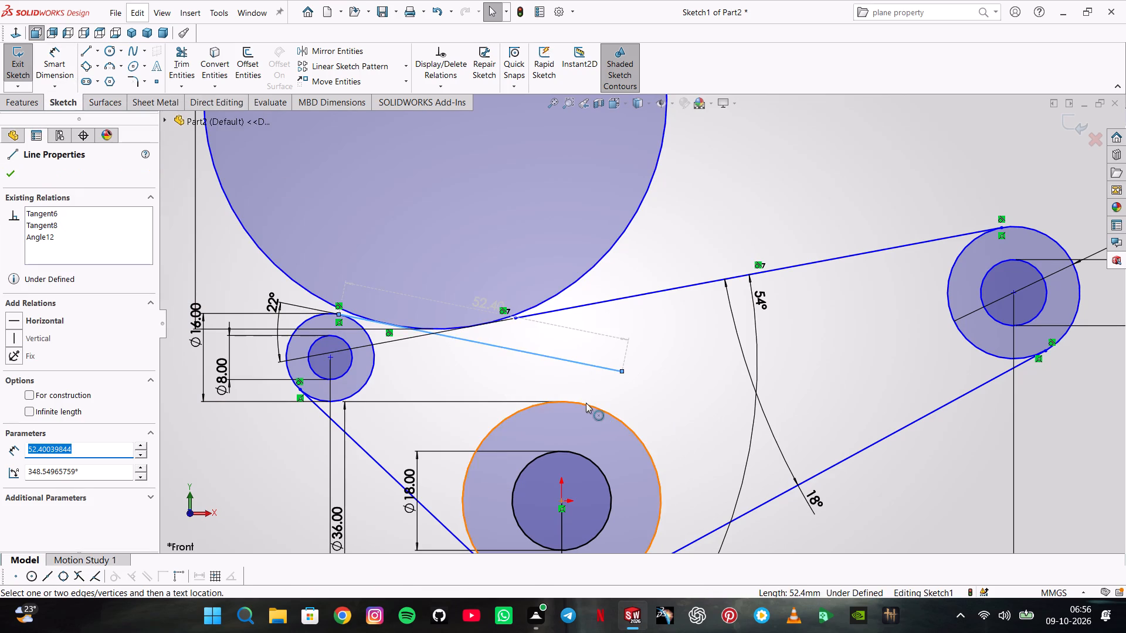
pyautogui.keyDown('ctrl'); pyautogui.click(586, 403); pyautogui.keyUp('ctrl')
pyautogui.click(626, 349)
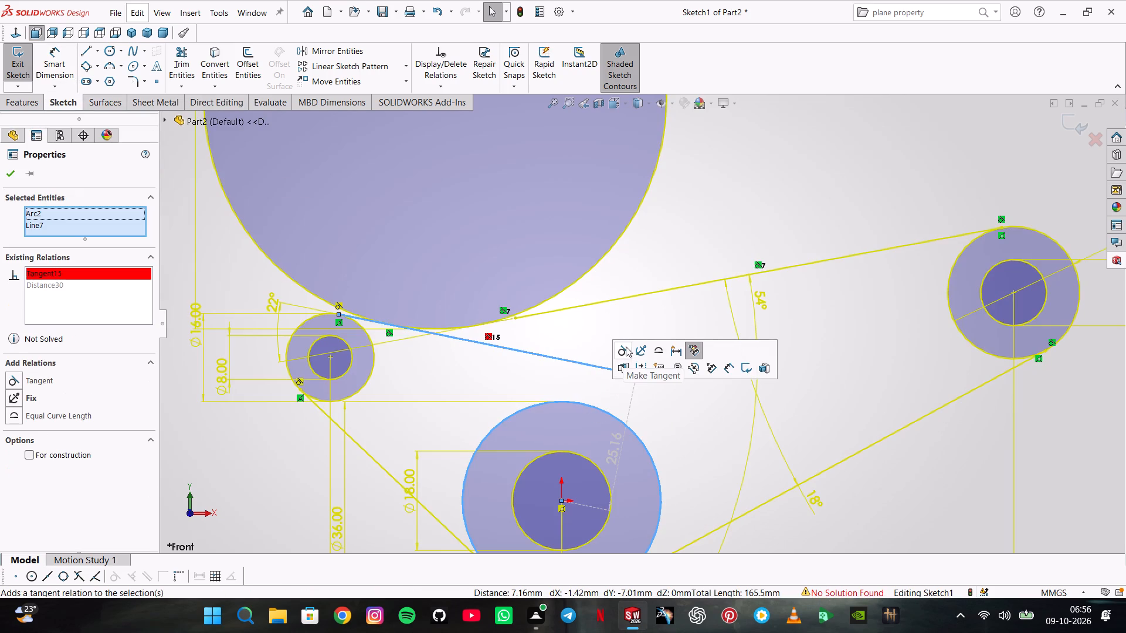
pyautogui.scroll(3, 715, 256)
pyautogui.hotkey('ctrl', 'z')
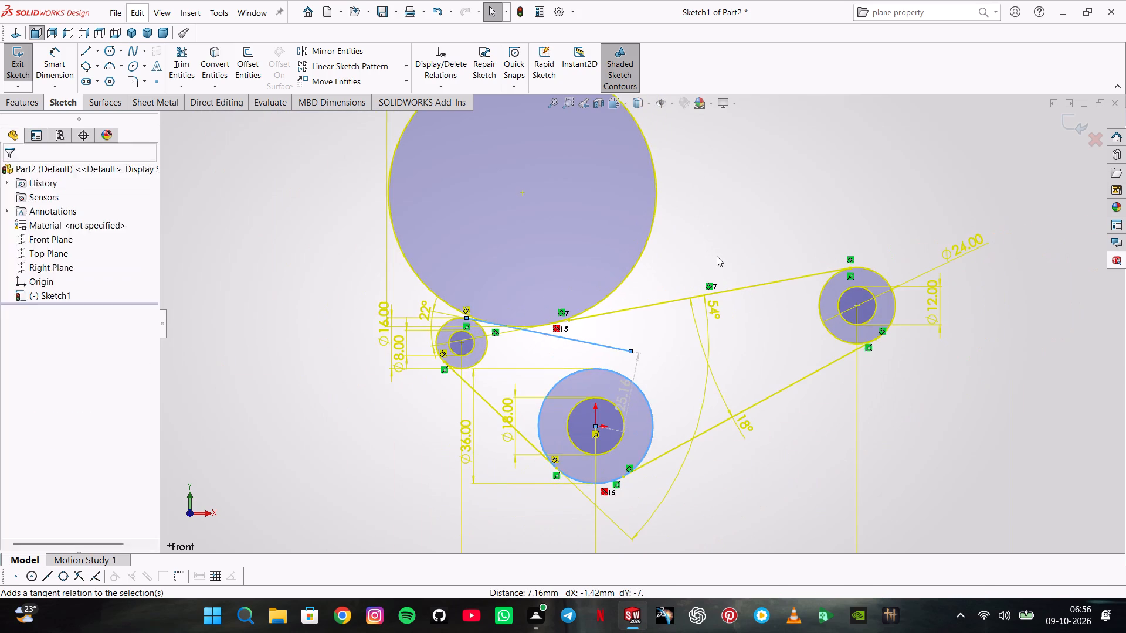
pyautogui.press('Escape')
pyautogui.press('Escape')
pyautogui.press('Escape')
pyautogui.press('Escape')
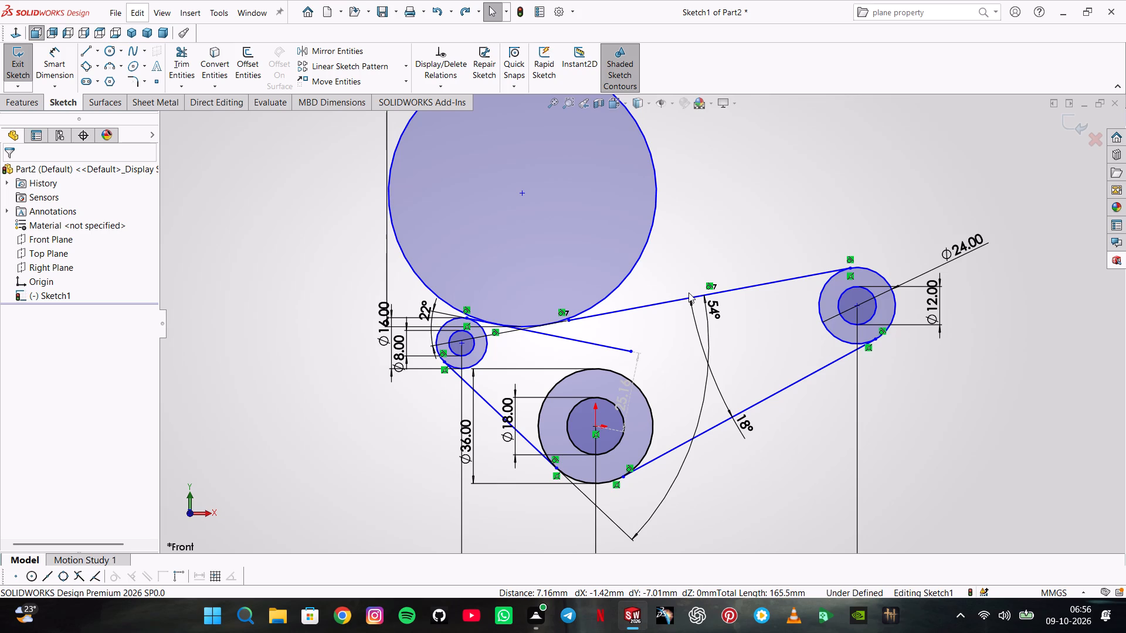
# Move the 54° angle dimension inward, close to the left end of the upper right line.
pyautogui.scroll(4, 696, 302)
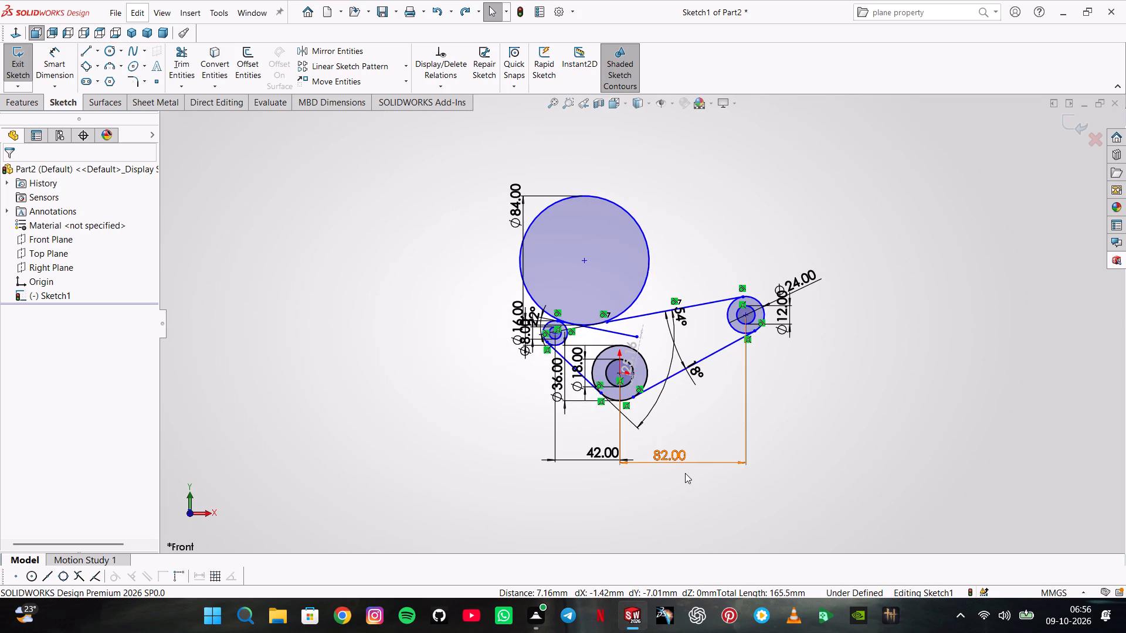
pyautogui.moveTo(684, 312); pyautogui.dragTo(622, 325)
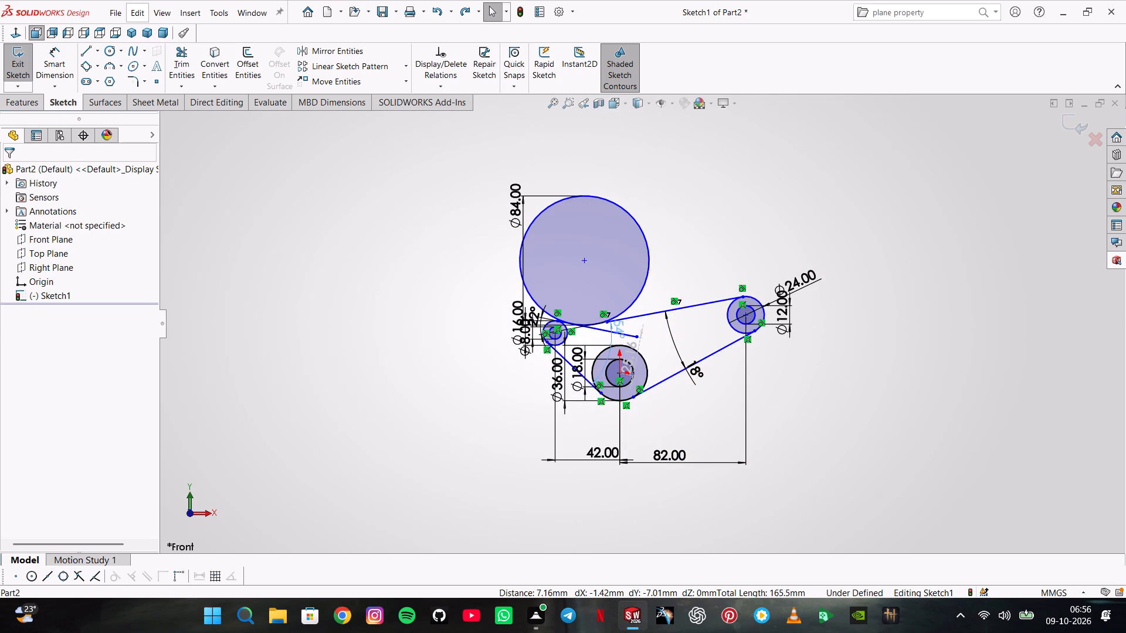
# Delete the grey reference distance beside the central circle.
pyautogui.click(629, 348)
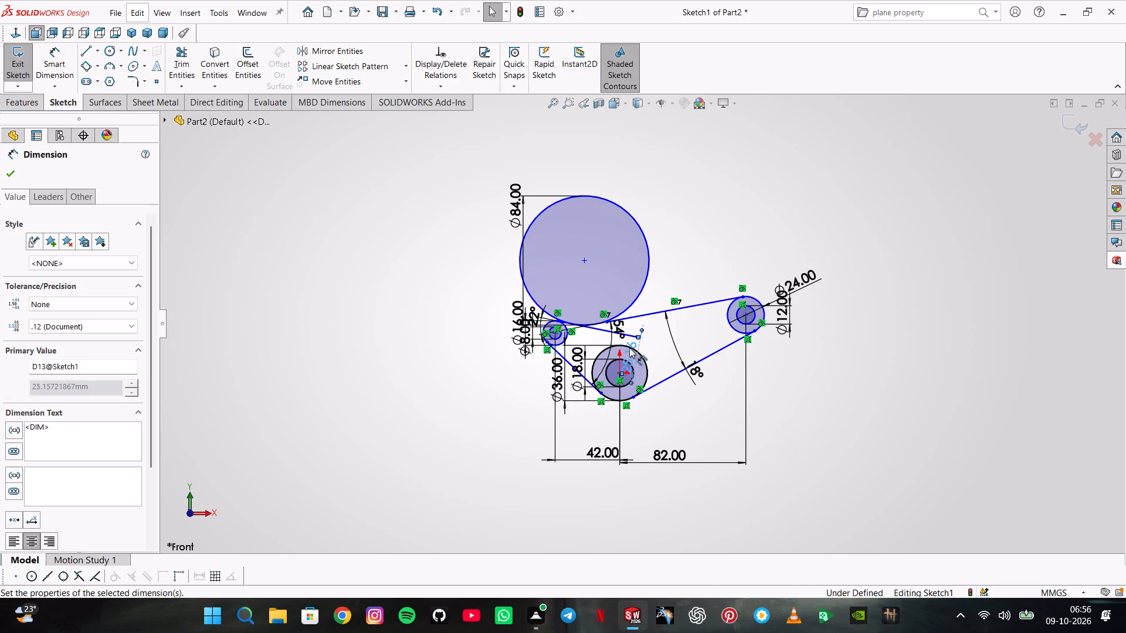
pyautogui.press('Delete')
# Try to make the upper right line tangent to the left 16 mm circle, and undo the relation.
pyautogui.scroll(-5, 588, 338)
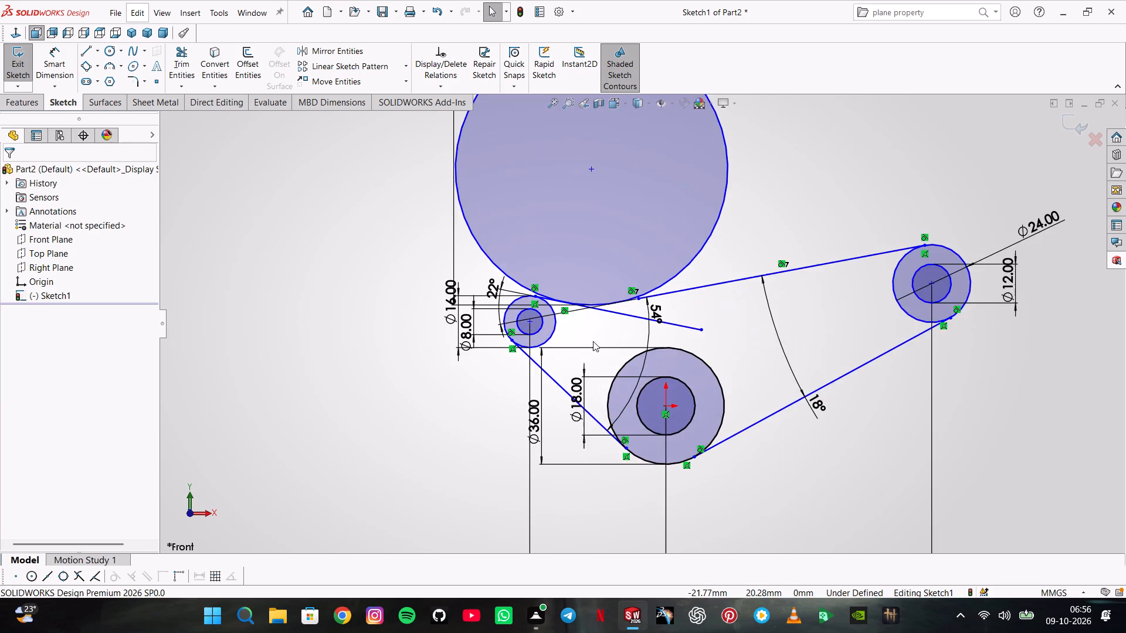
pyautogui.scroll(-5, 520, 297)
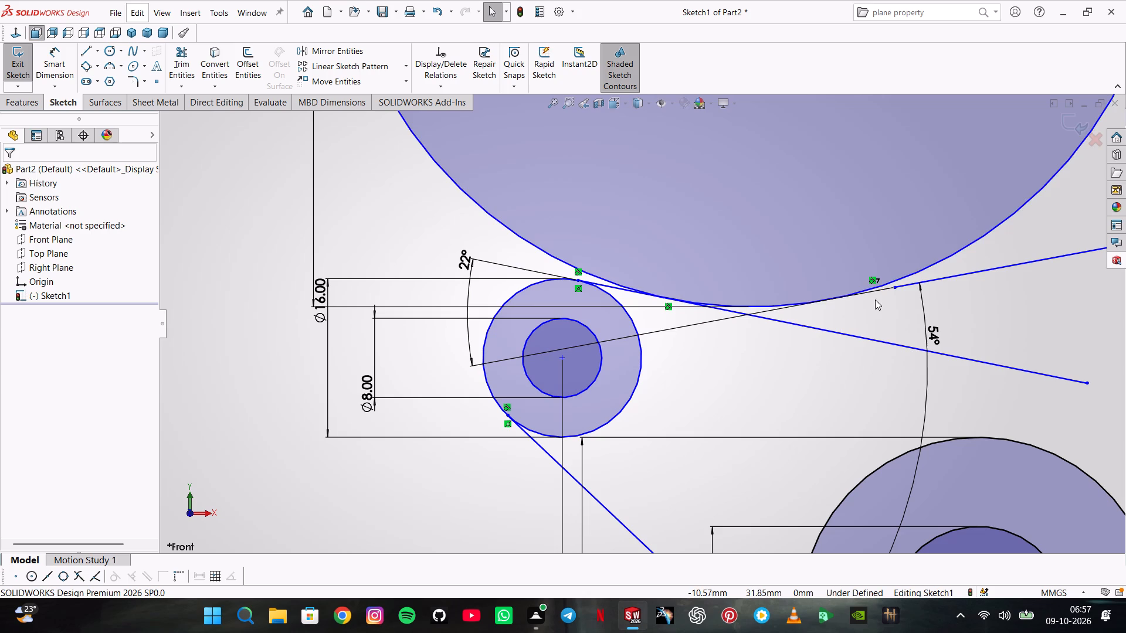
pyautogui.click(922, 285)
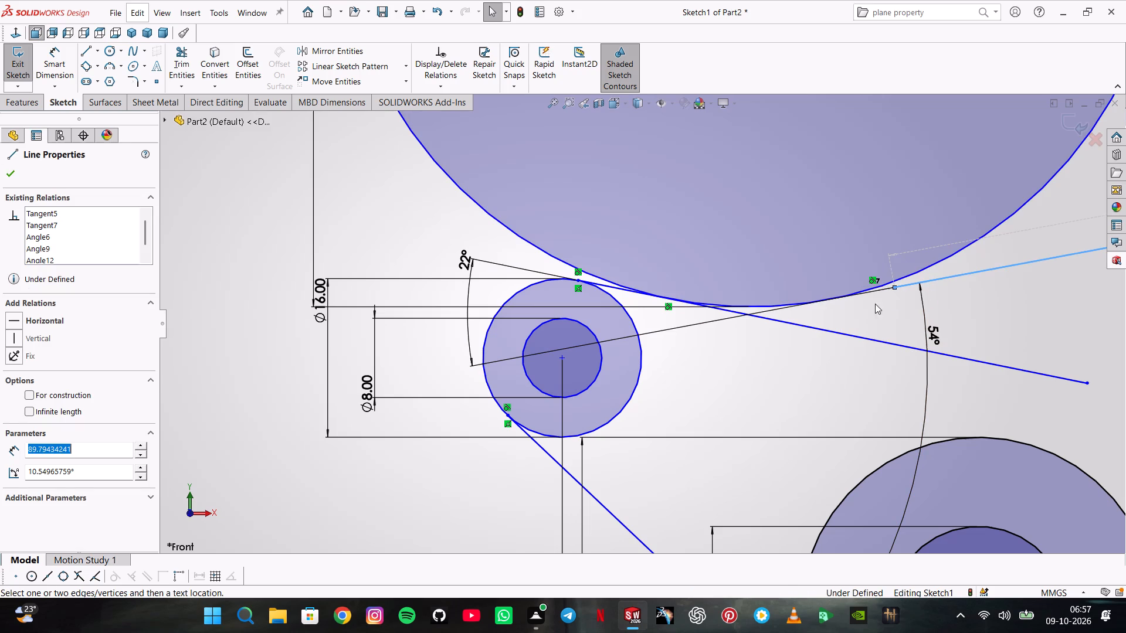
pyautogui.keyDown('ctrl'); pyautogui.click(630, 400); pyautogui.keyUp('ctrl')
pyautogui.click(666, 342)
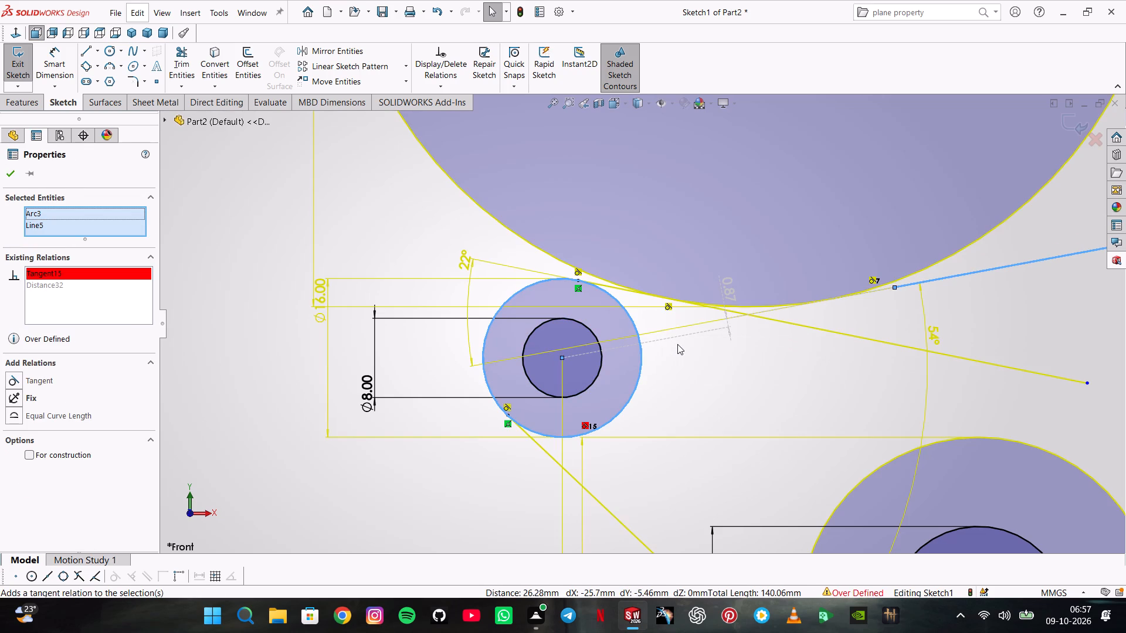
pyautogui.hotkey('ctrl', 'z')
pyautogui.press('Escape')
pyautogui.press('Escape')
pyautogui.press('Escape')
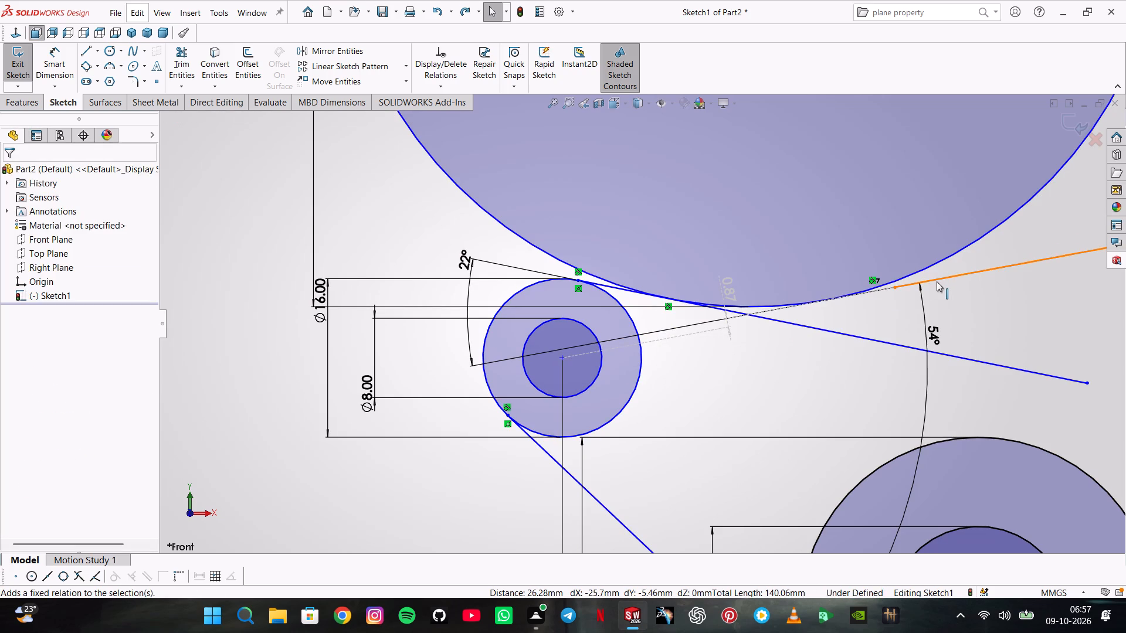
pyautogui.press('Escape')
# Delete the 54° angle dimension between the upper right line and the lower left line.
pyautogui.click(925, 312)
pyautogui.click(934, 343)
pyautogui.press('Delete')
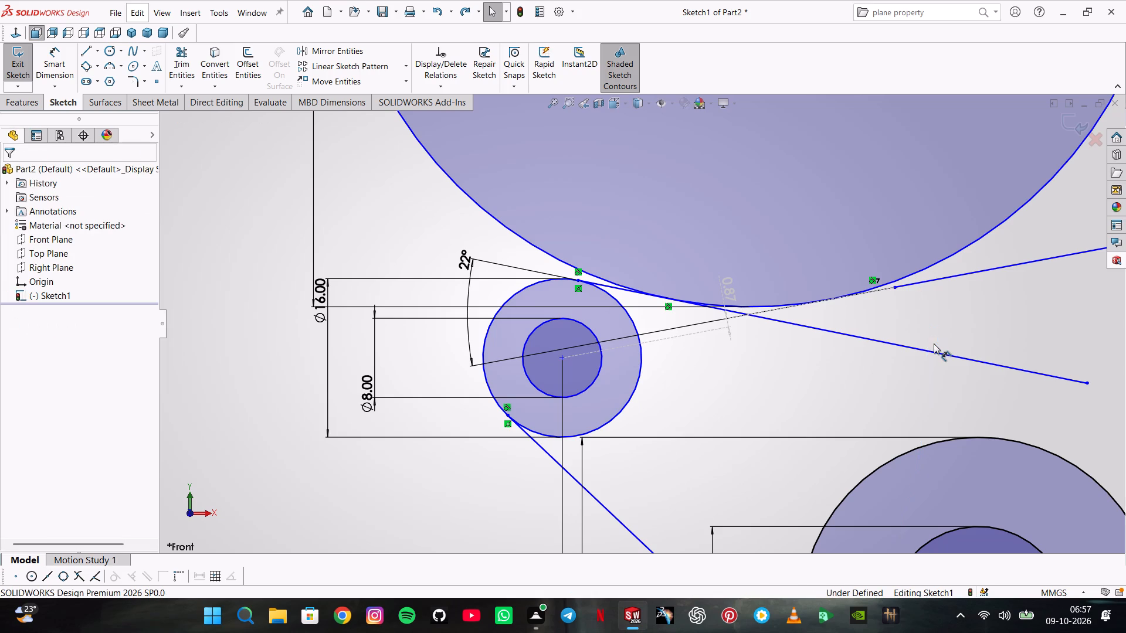
# Undo the edits back to the dimensioned circle pairs and three loose lines, before the upper left line, 84 mm circle, angle dimensions and tangencies.
pyautogui.scroll(4, 949, 324)
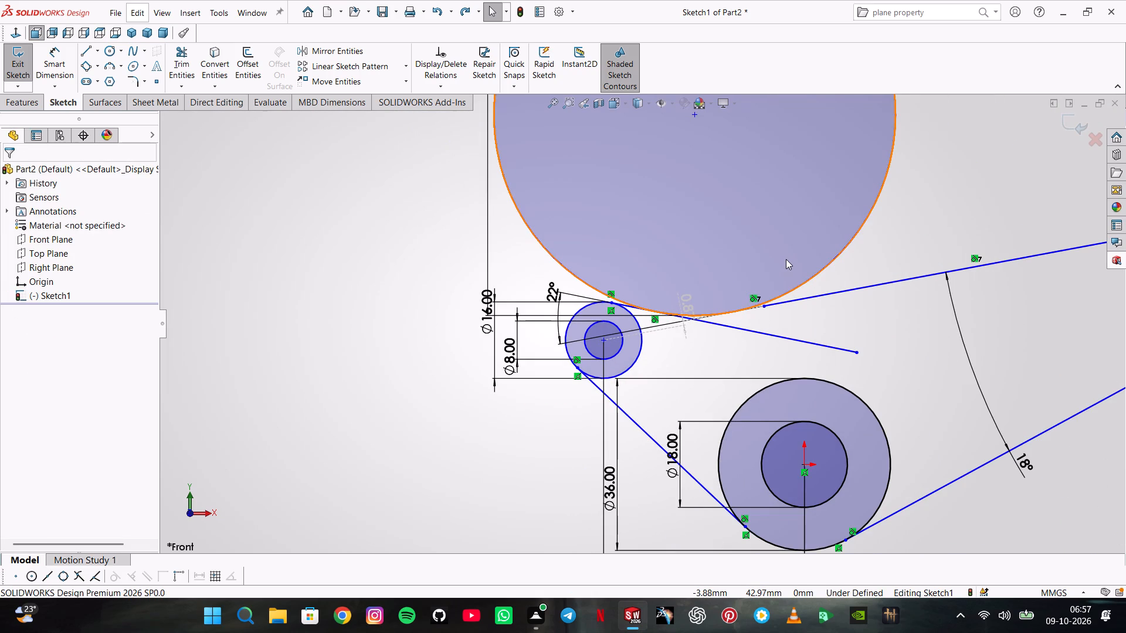
pyautogui.hotkey('ctrl', 'z')
pyautogui.hotkey('ctrl', 'z')
pyautogui.hotkey('ctrl', 'z')
pyautogui.hotkey('ctrl', 'z')
pyautogui.hotkey('ctrl', 'z')
pyautogui.hotkey('ctrl', 'z')
pyautogui.hotkey('ctrl', 'z')
pyautogui.hotkey('ctrl', 'z')
pyautogui.hotkey('ctrl', 'z')
pyautogui.hotkey('ctrl', 'z')
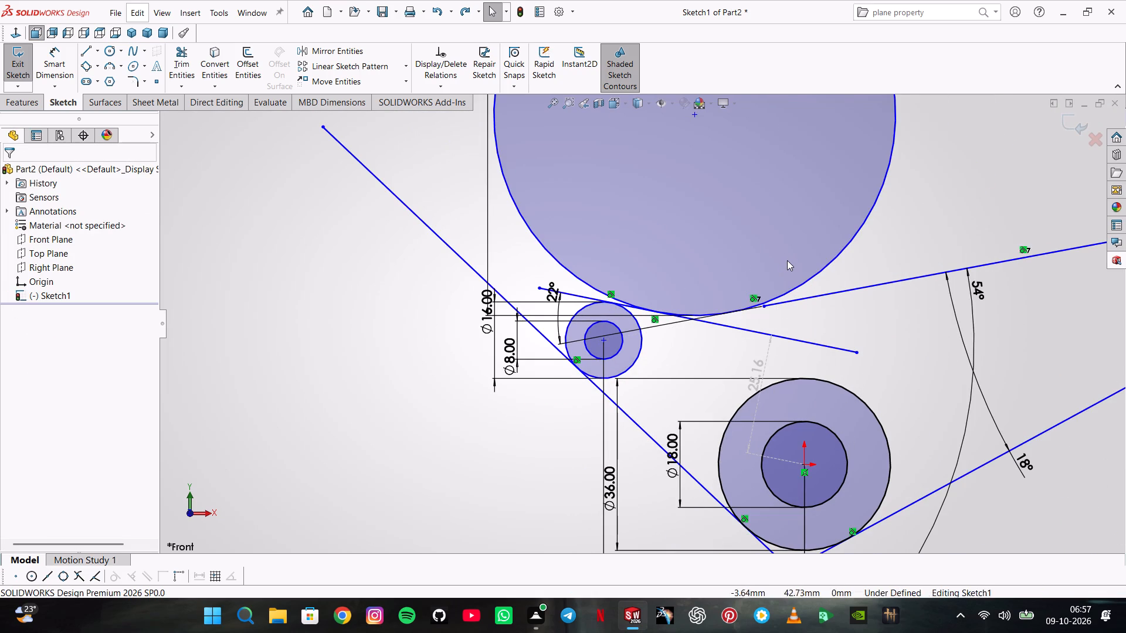
pyautogui.hotkey('ctrl', 'z')
pyautogui.hotkey('ctrl', 'z')
pyautogui.hotkey('ctrl', 'z')
pyautogui.hotkey('ctrl', 'z')
pyautogui.hotkey('ctrl', 'z')
pyautogui.hotkey('ctrl', 'z')
pyautogui.hotkey('ctrl', 'z')
pyautogui.hotkey('ctrl', 'z')
pyautogui.hotkey('ctrl', 'z')
pyautogui.hotkey('ctrl', 'z')
pyautogui.hotkey('ctrl', 'z')
pyautogui.hotkey('ctrl', 'z')
pyautogui.hotkey('ctrl', 'z')
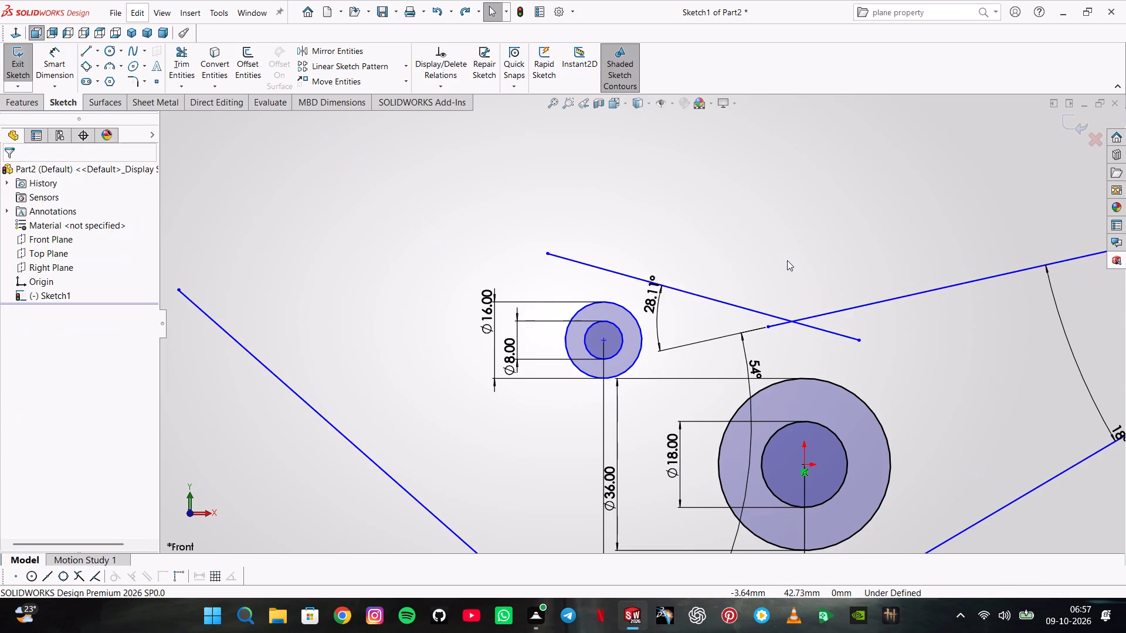
pyautogui.hotkey('ctrl', 'z')
pyautogui.hotkey('ctrl', 'z')
pyautogui.hotkey('ctrl', 'z')
pyautogui.hotkey('ctrl', 'z')
pyautogui.hotkey('ctrl', 'z')
pyautogui.hotkey('ctrl', 'z')
# Stretch the upper right line's left end past the left circle pair to about X -75, Y 8 mm.
pyautogui.scroll(3, 949, 300)
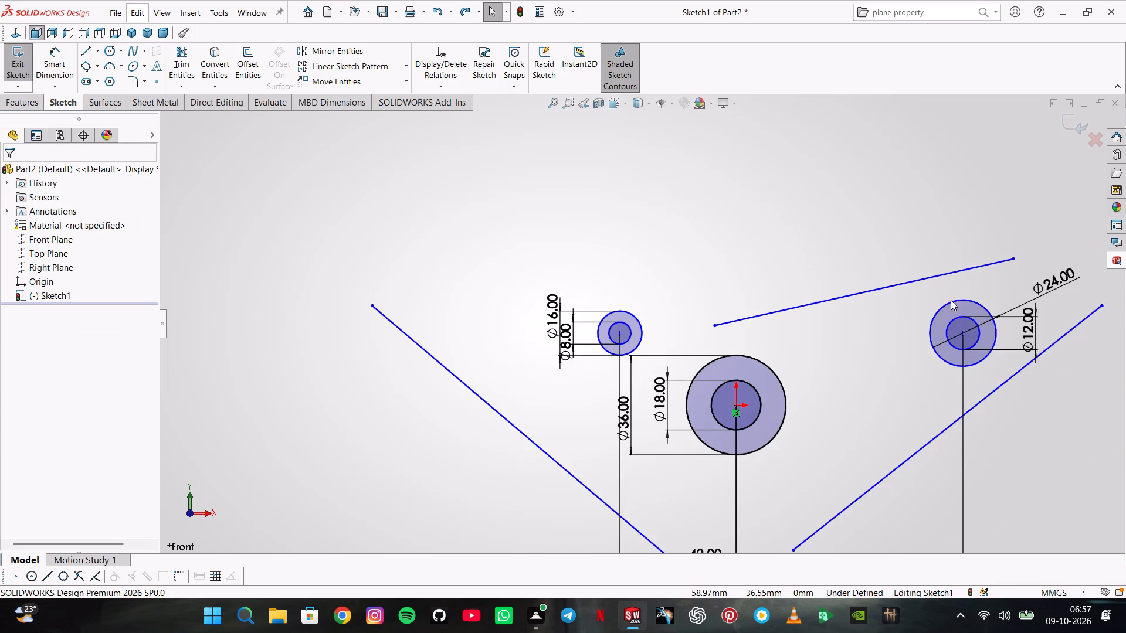
pyautogui.scroll(2, 953, 327)
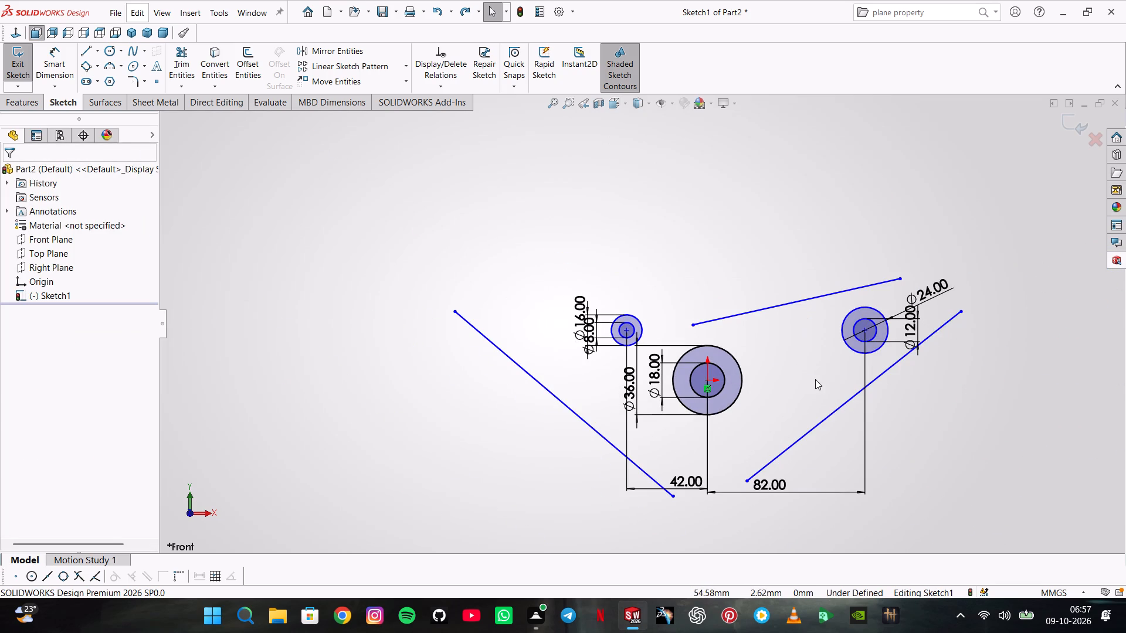
pyautogui.scroll(-3, 785, 367)
pyautogui.press('Escape')
pyautogui.press('Escape')
pyautogui.press('Escape')
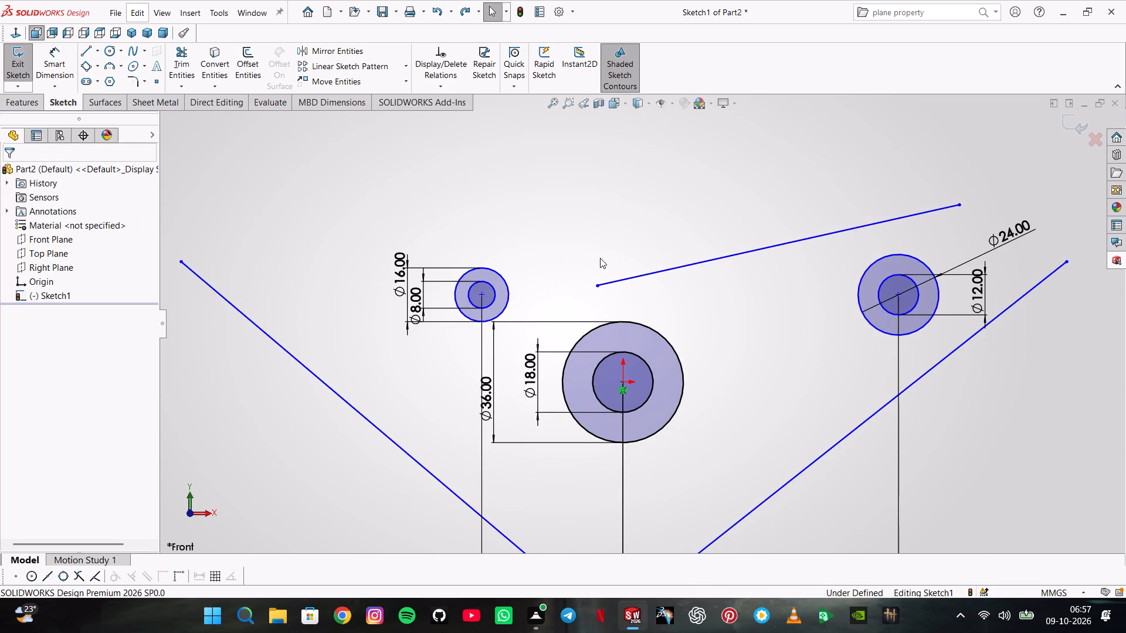
pyautogui.moveTo(598, 286); pyautogui.dragTo(371, 355)
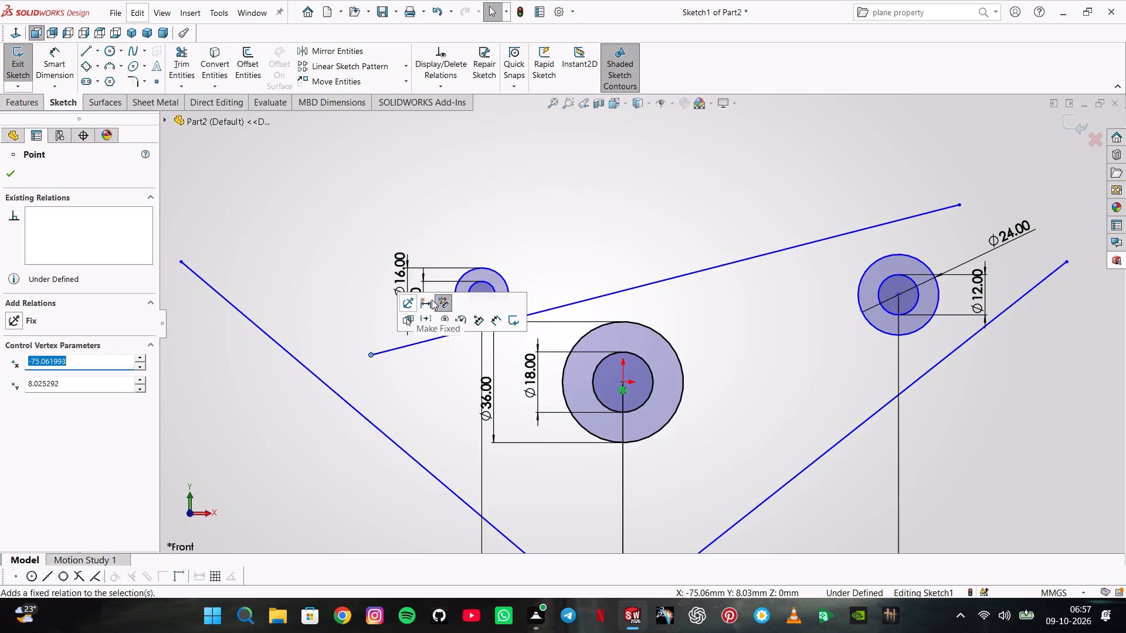
# Sketch a line about 223 mm long sloping down from the upper left, above the left circle pair, past the central circles.
pyautogui.click(80, 49)
pyautogui.scroll(3, 399, 220)
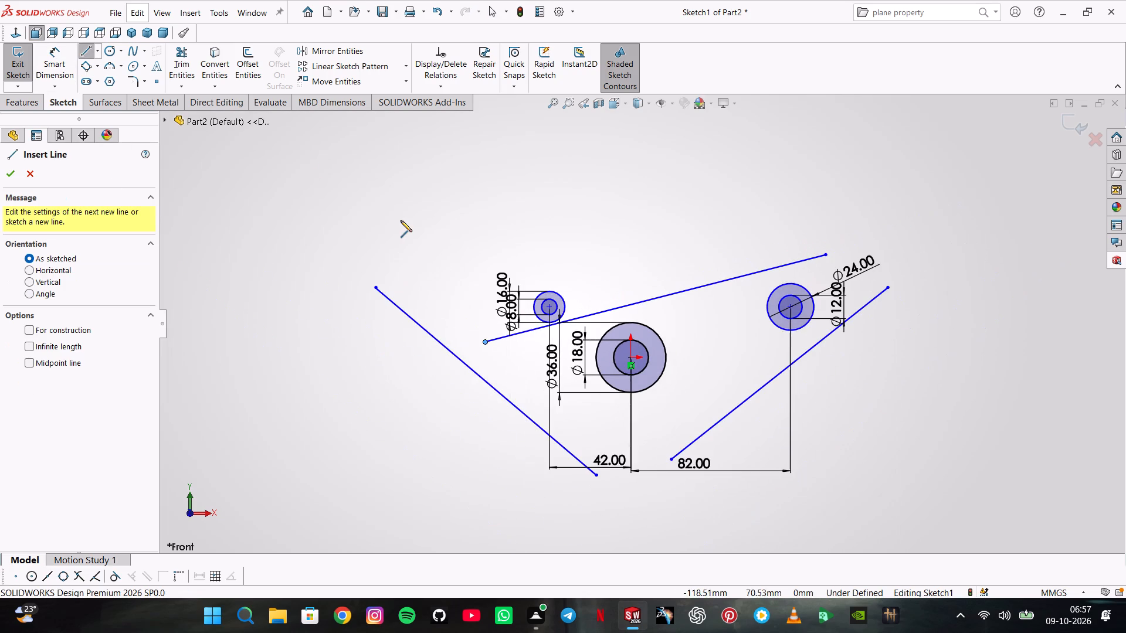
pyautogui.moveTo(341, 159); pyautogui.dragTo(430, 200)
pyautogui.press('Escape')
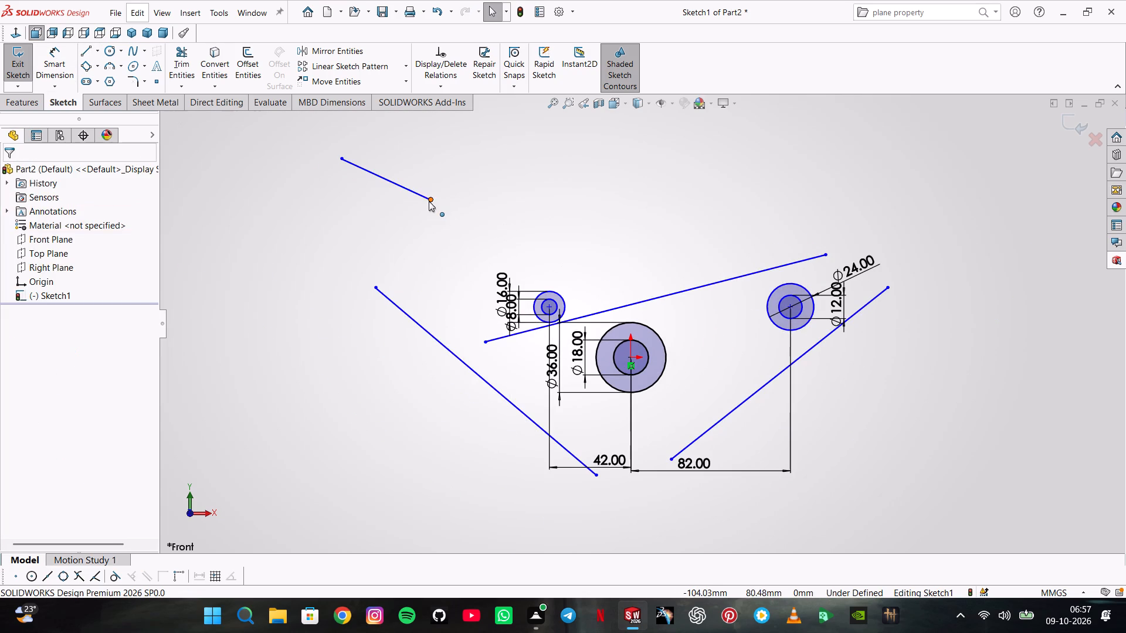
pyautogui.press('Escape')
pyautogui.moveTo(431, 202); pyautogui.dragTo(736, 341)
pyautogui.press('Escape')
pyautogui.press('Escape')
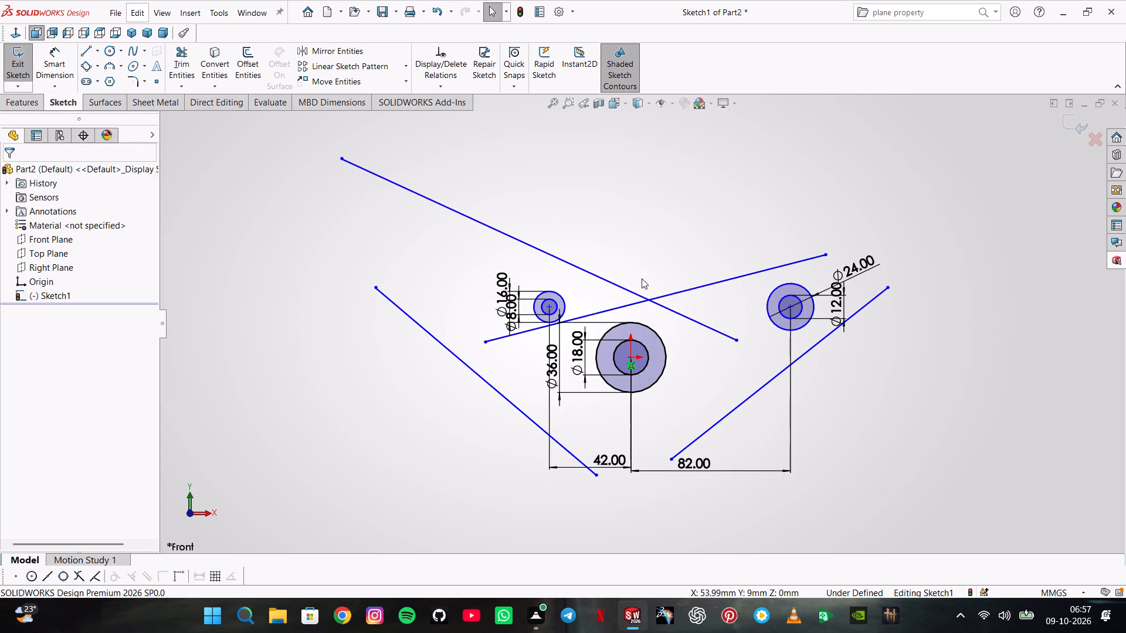
# Make the line running up toward the right circle pair tangent to the top of the 24 mm circle.
pyautogui.click(718, 285)
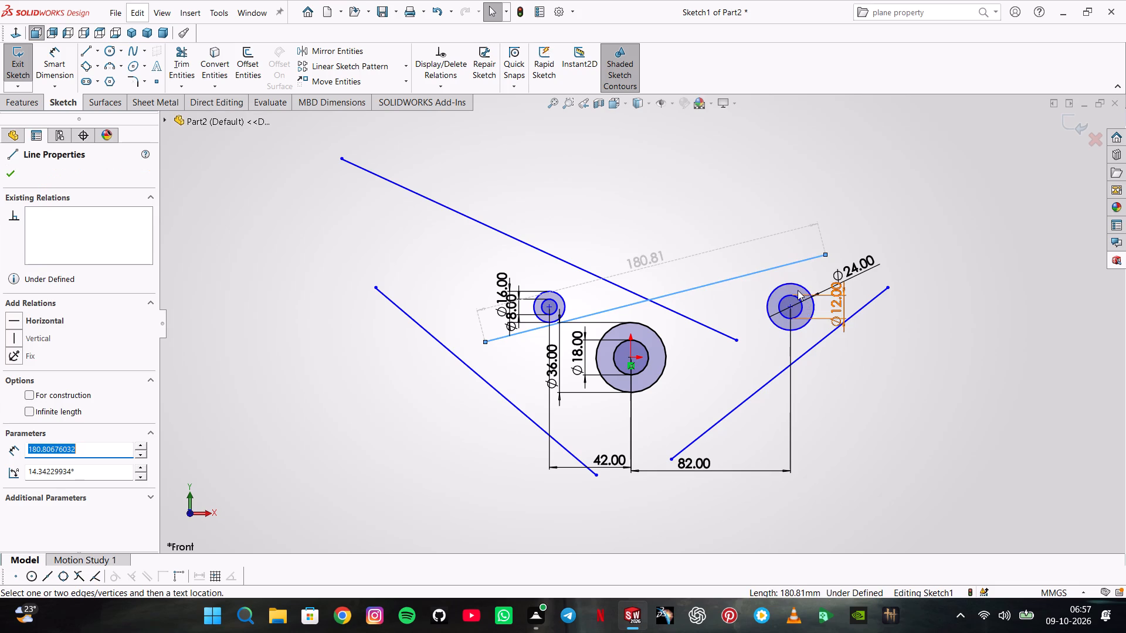
pyautogui.keyDown('ctrl'); pyautogui.click(798, 290); pyautogui.keyUp('ctrl')
pyautogui.click(837, 228)
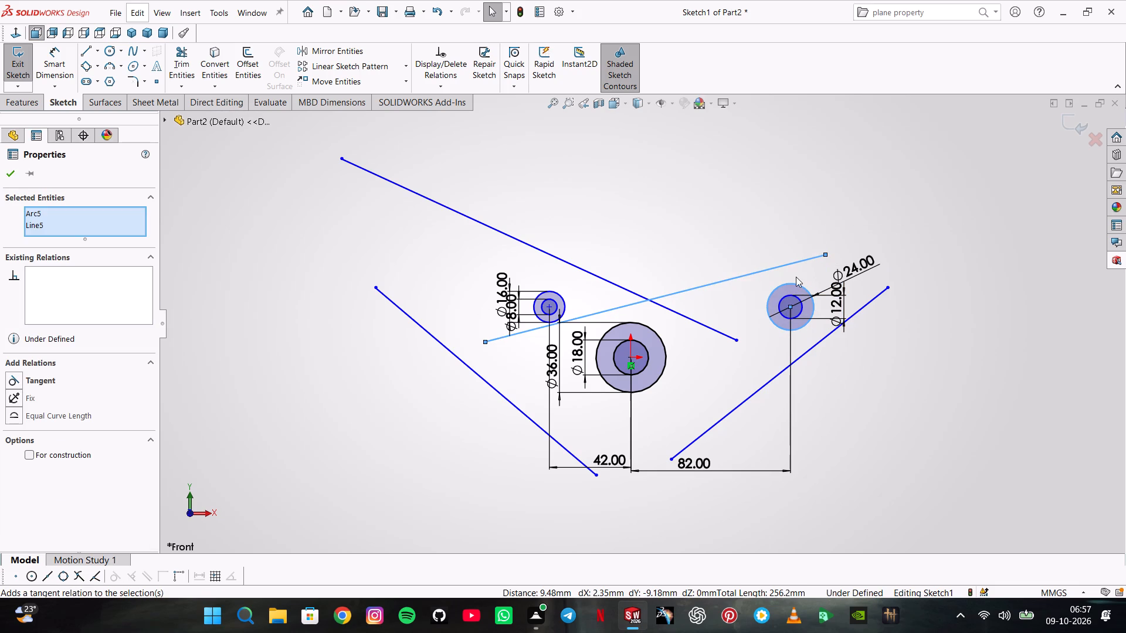
pyautogui.rightClick(818, 229)
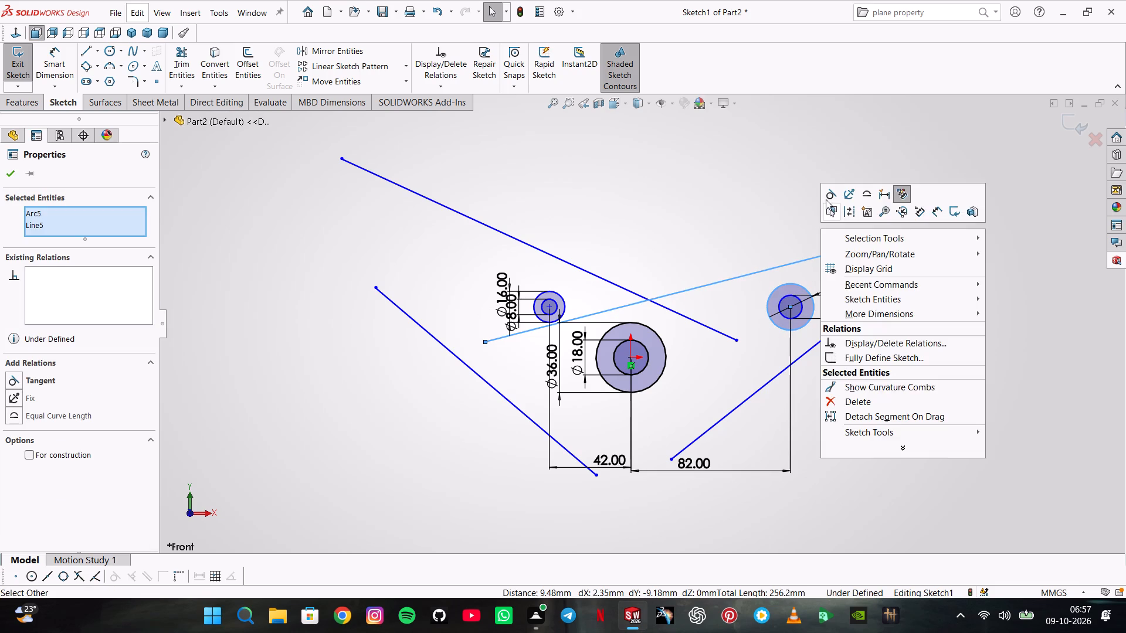
pyautogui.click(826, 199)
pyautogui.click(738, 219)
# Make the lower right line tangent to the underside of the right 24 mm circle.
pyautogui.keyDown('ctrl'); pyautogui.click(832, 339); pyautogui.keyUp('ctrl')
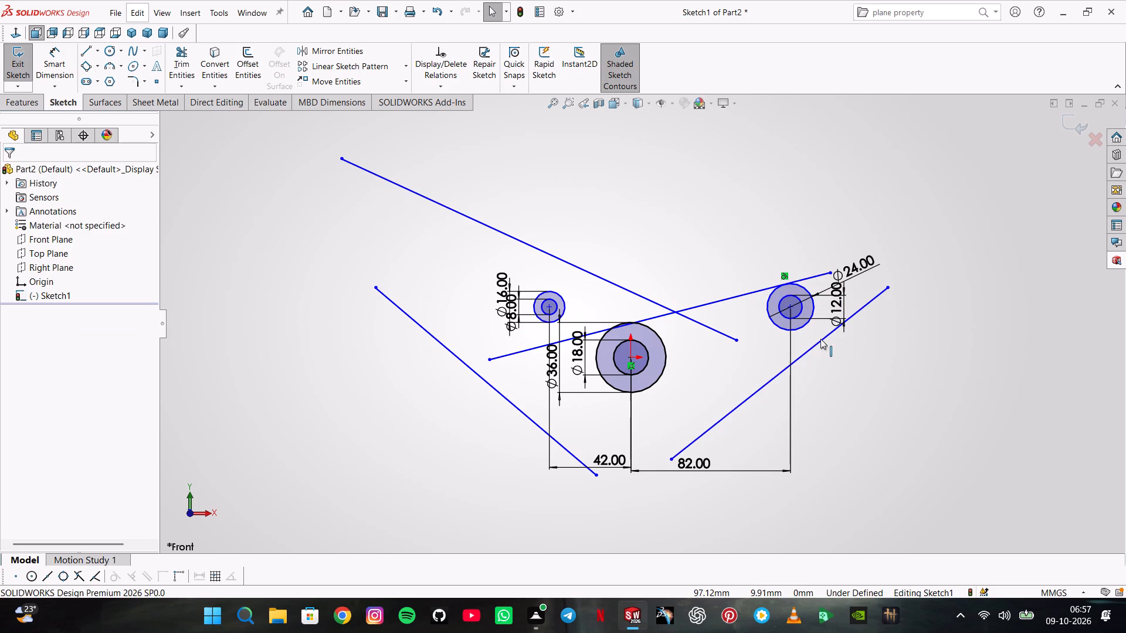
pyautogui.keyDown('ctrl'); pyautogui.click(820, 339); pyautogui.keyUp('ctrl')
pyautogui.keyDown('ctrl'); pyautogui.click(806, 326); pyautogui.keyUp('ctrl')
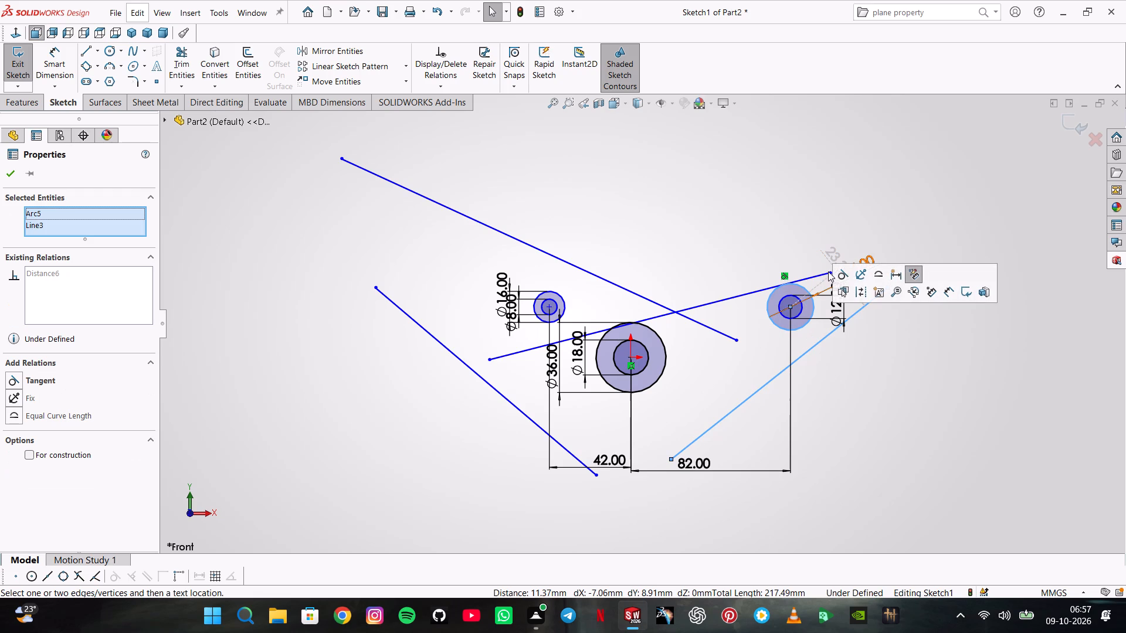
pyautogui.click(840, 270)
pyautogui.click(707, 350)
# Make the lower right line also tangent to the central 36 mm circle.
pyautogui.keyDown('ctrl'); pyautogui.click(716, 400); pyautogui.keyUp('ctrl')
pyautogui.keyDown('ctrl'); pyautogui.click(713, 399); pyautogui.keyUp('ctrl')
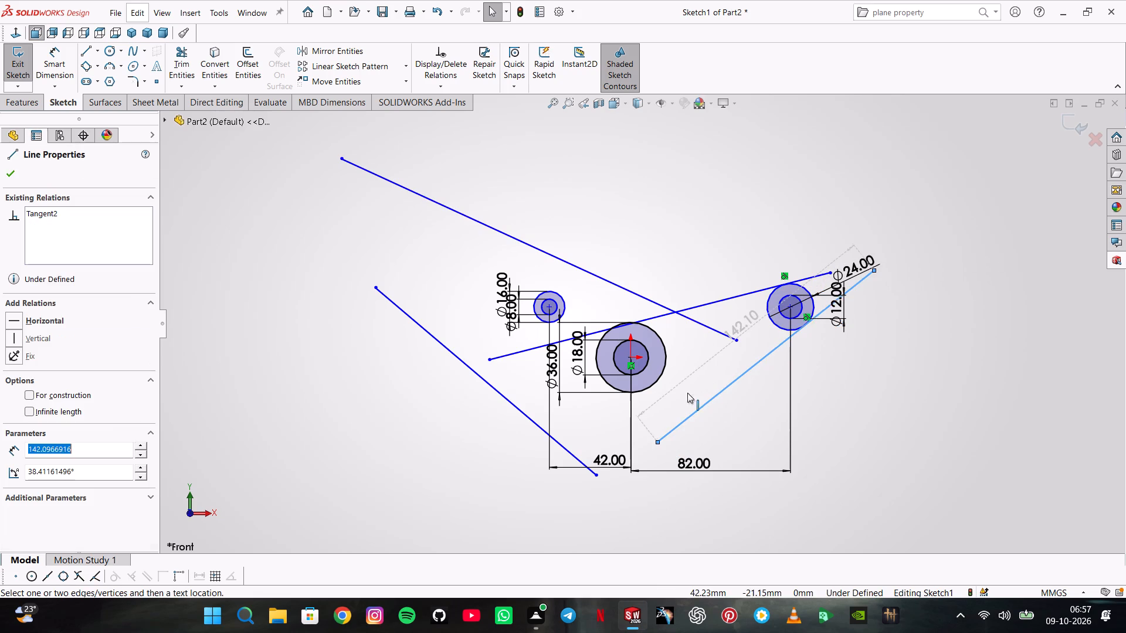
pyautogui.keyDown('ctrl'); pyautogui.click(661, 369); pyautogui.keyUp('ctrl')
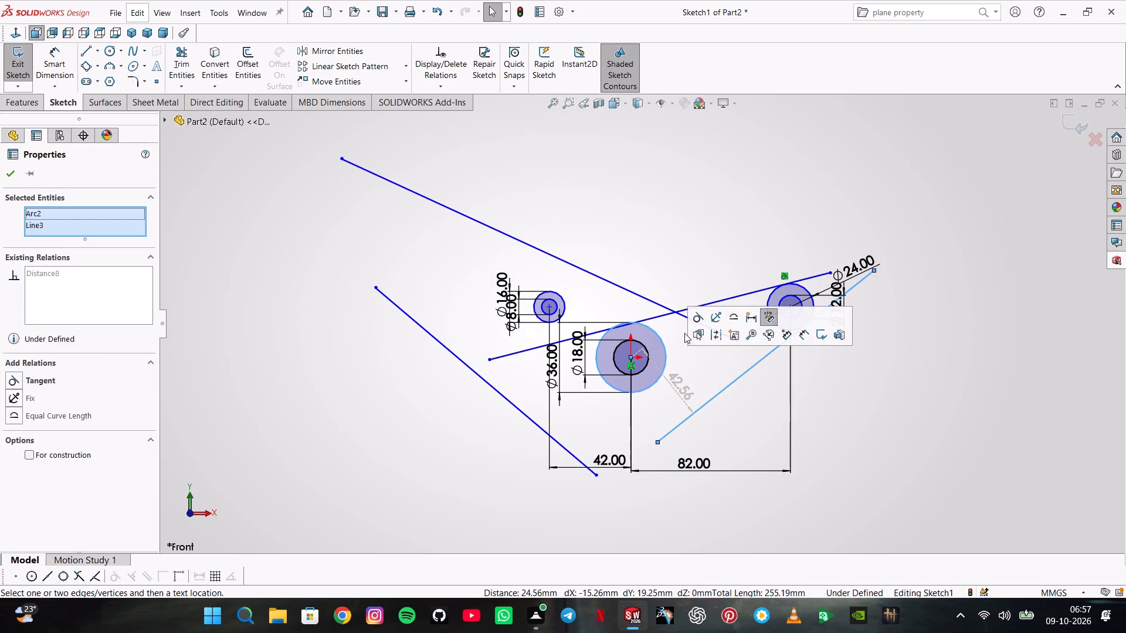
pyautogui.click(695, 315)
pyautogui.click(657, 276)
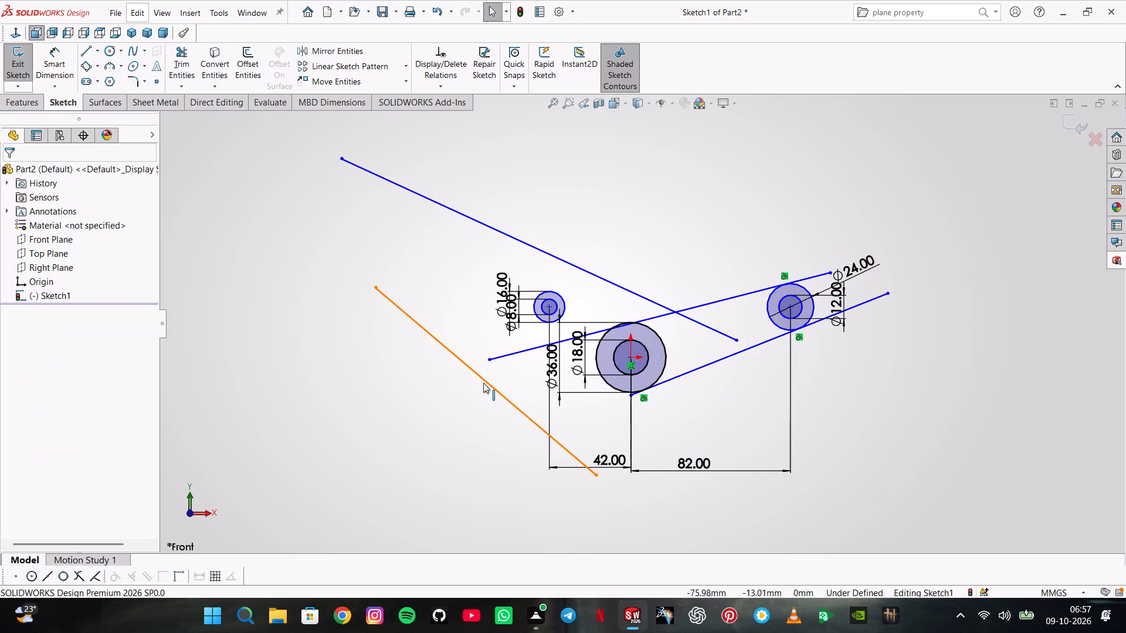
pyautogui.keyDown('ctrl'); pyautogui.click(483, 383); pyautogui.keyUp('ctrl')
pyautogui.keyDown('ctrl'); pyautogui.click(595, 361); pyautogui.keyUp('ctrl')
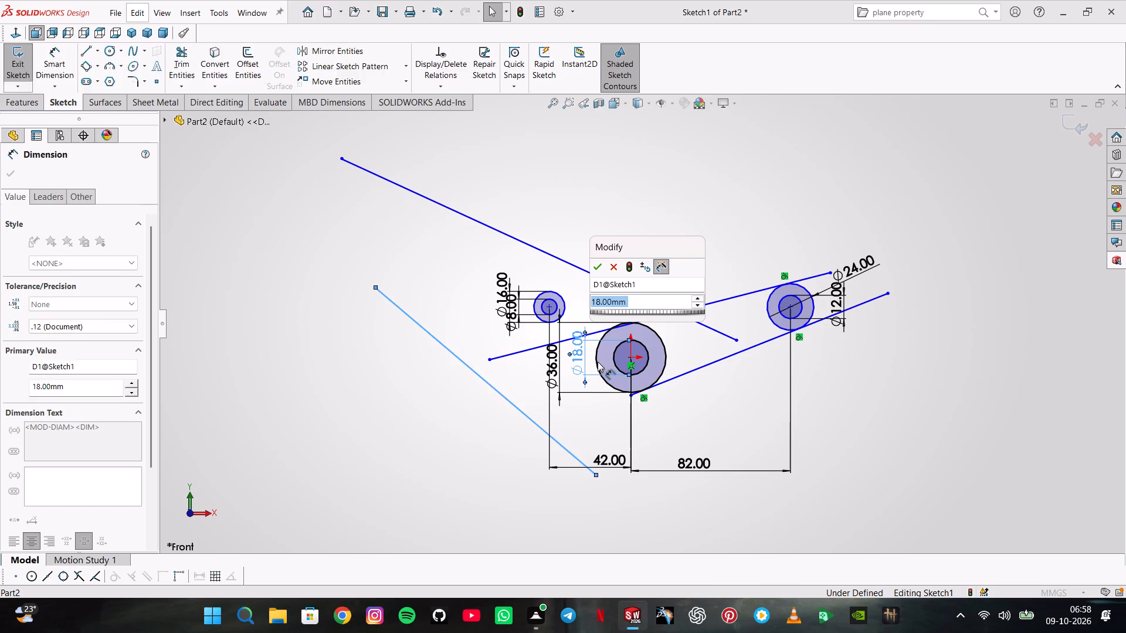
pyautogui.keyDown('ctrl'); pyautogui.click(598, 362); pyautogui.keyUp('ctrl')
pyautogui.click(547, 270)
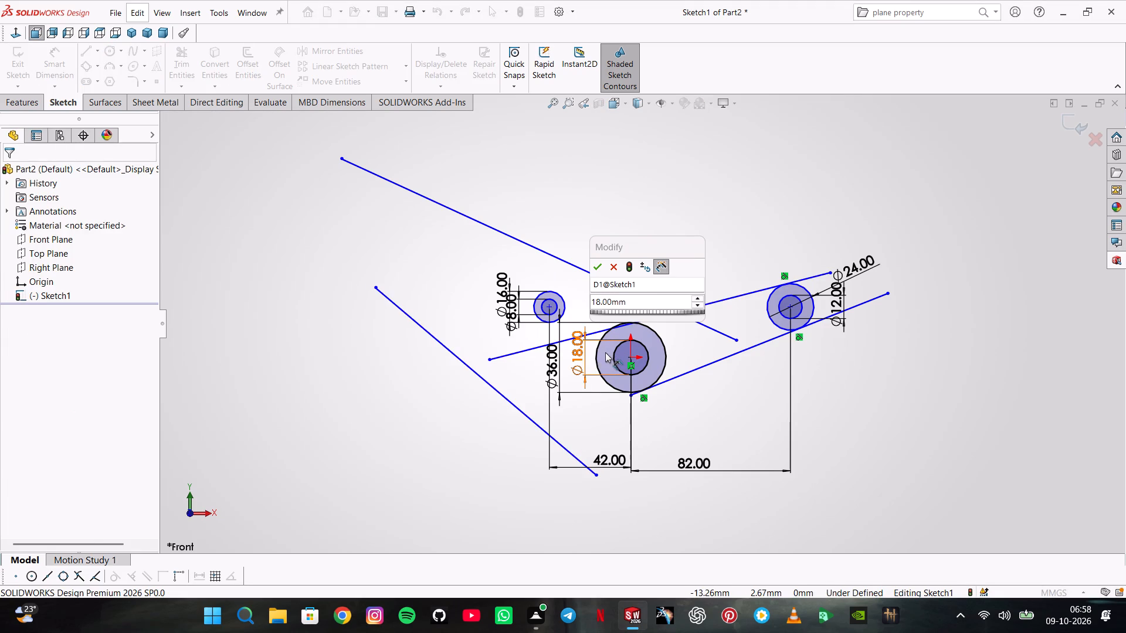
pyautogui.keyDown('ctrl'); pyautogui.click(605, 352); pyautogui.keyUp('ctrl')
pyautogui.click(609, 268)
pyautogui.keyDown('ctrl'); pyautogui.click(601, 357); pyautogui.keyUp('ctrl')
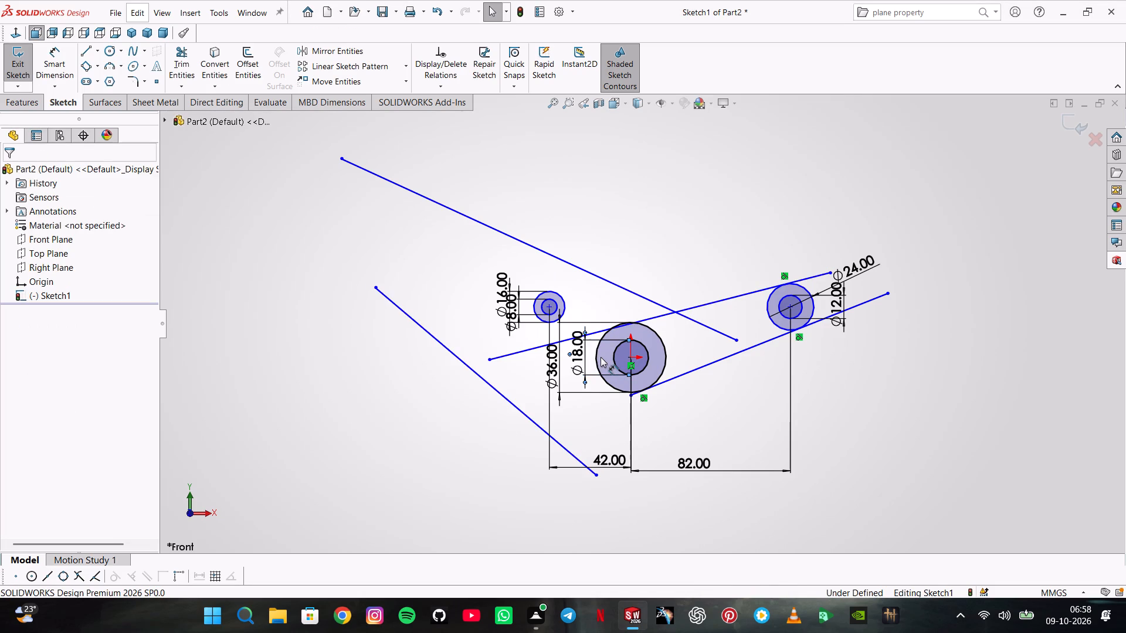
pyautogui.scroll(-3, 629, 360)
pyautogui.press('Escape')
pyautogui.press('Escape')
# Make the lower left line tangent to the central 36 mm circle.
pyautogui.click(589, 364)
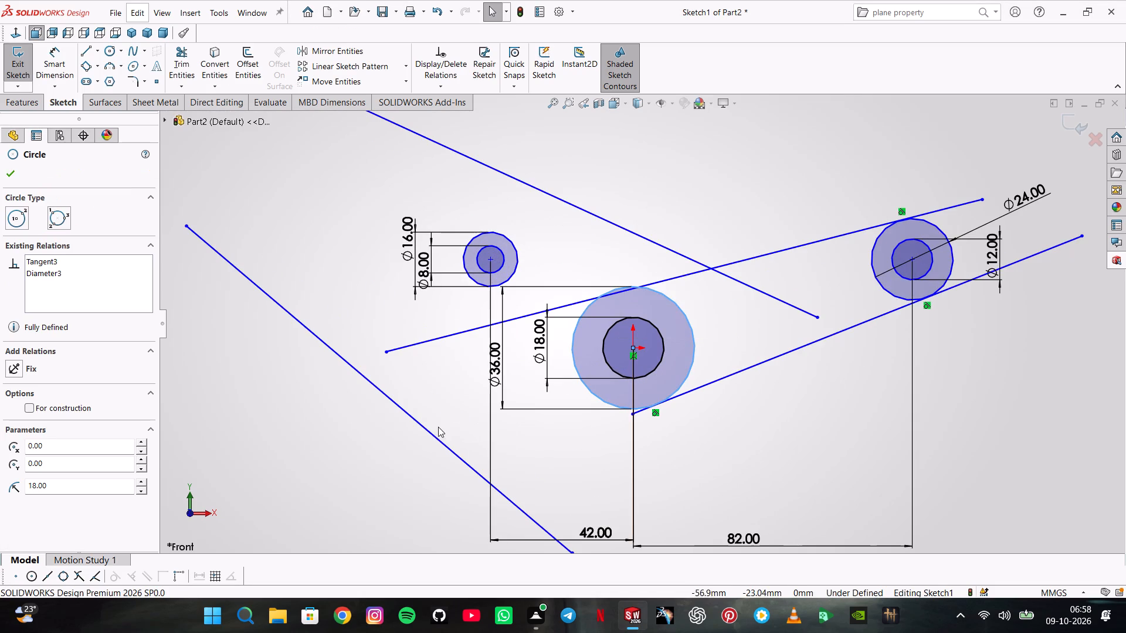
pyautogui.keyDown('ctrl'); pyautogui.click(430, 435); pyautogui.keyUp('ctrl')
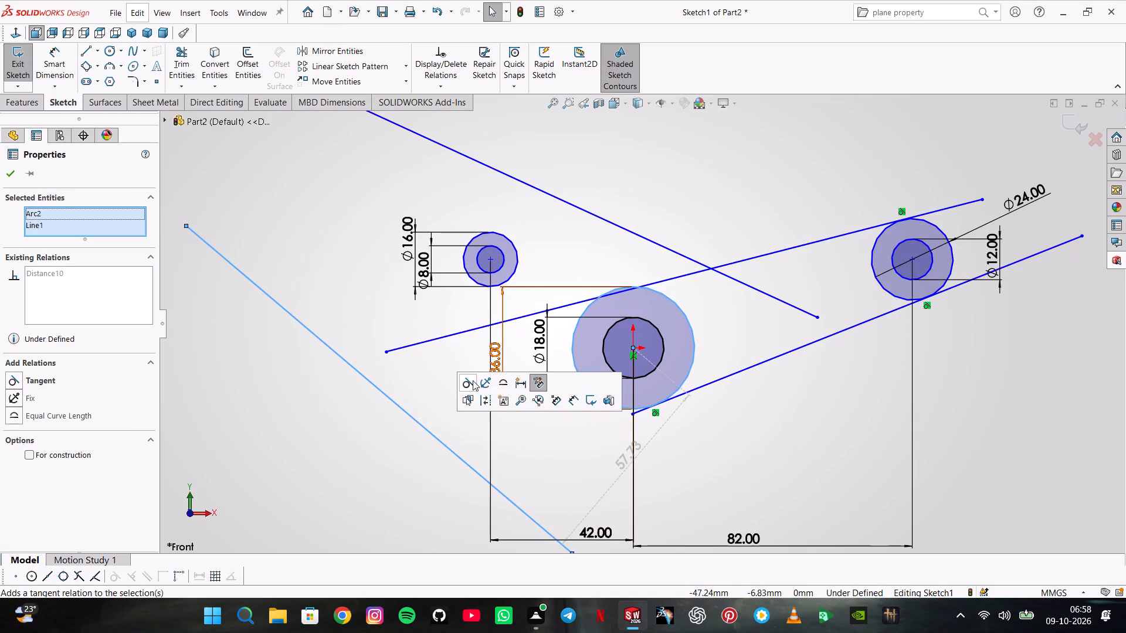
pyautogui.click(473, 380)
pyautogui.click(450, 369)
# Make the lower left line also tangent to the left 16 mm circle.
pyautogui.keyDown('ctrl'); pyautogui.click(480, 281); pyautogui.keyUp('ctrl')
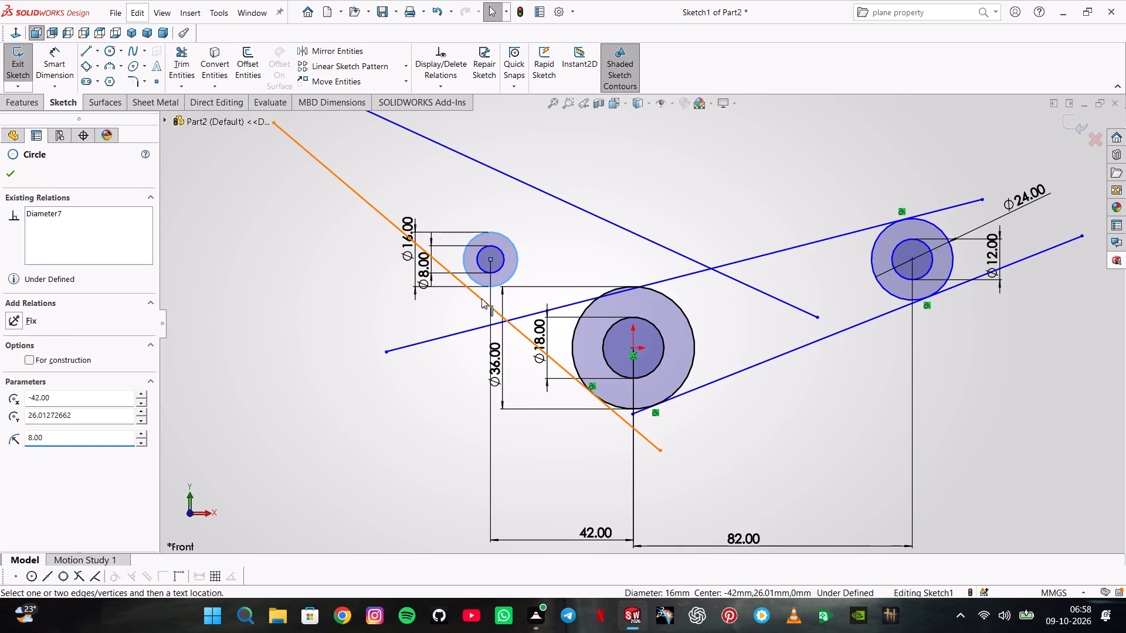
pyautogui.keyDown('ctrl'); pyautogui.click(481, 298); pyautogui.keyUp('ctrl')
pyautogui.click(518, 250)
pyautogui.click(502, 195)
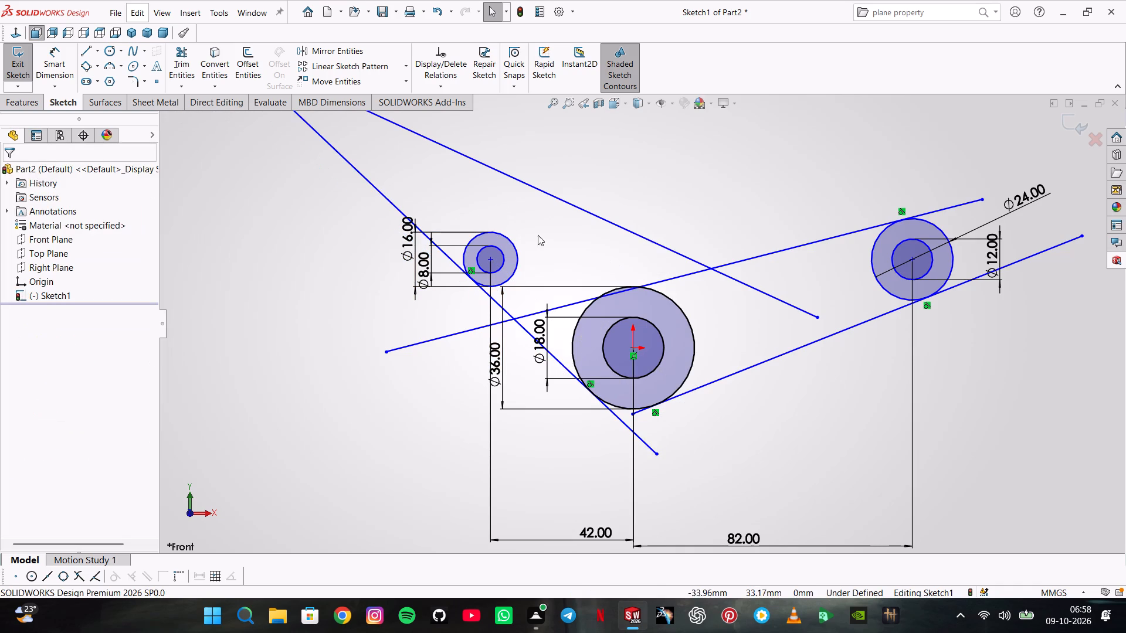
# Make the new upper left line tangent to the top of the left 16 mm circle.
pyautogui.keyDown('ctrl'); pyautogui.click(606, 221); pyautogui.keyUp('ctrl')
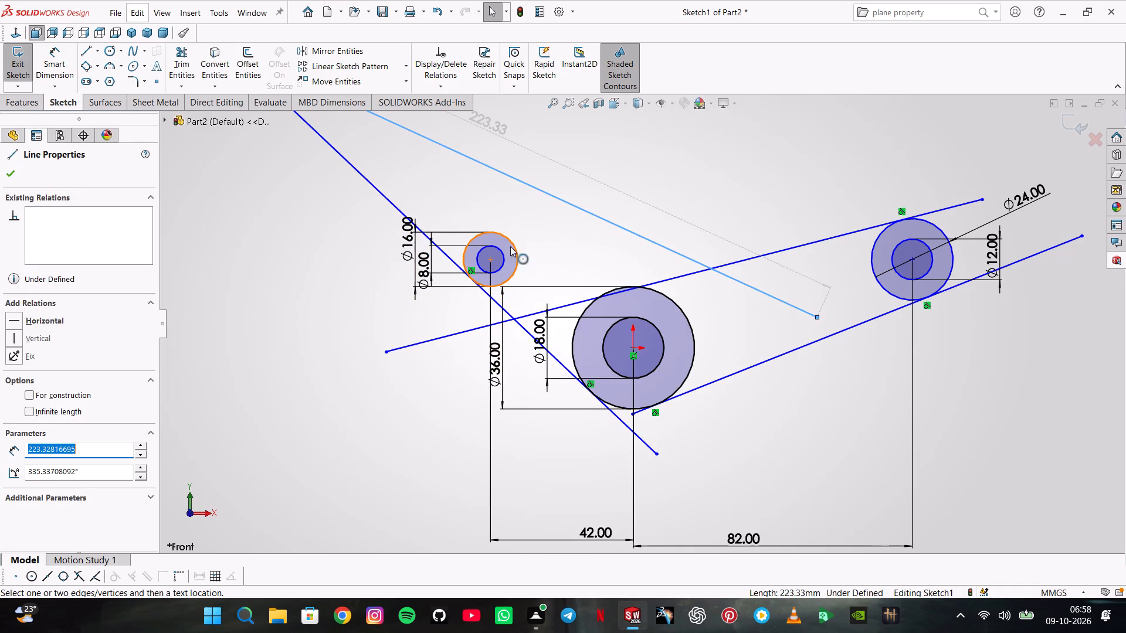
pyautogui.keyDown('ctrl'); pyautogui.click(513, 247); pyautogui.keyUp('ctrl')
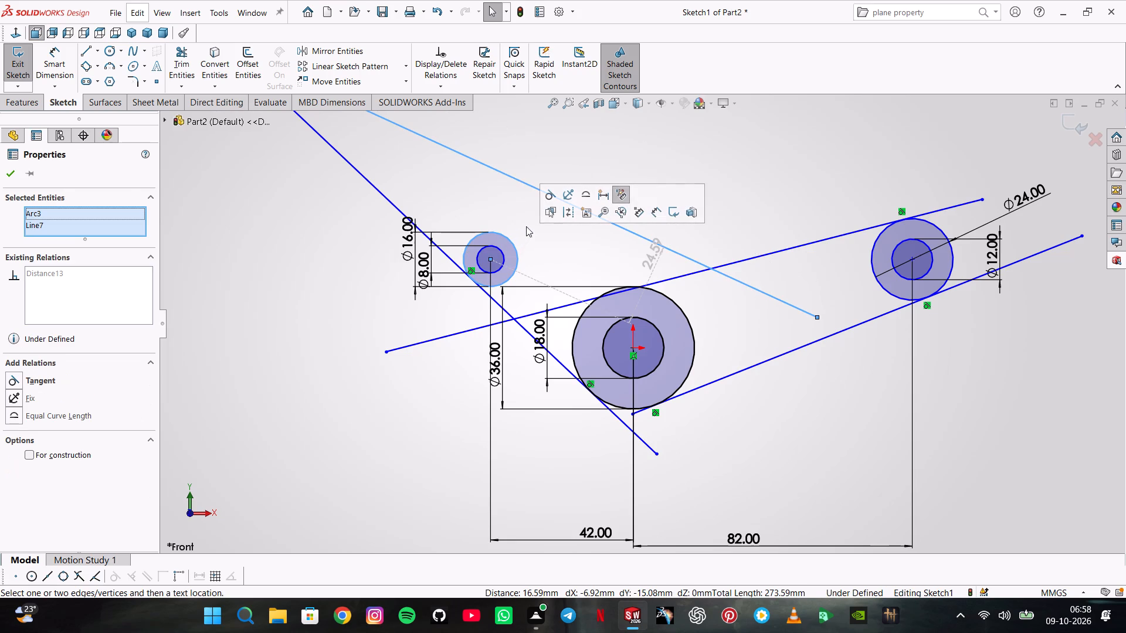
pyautogui.click(548, 188)
pyautogui.click(576, 143)
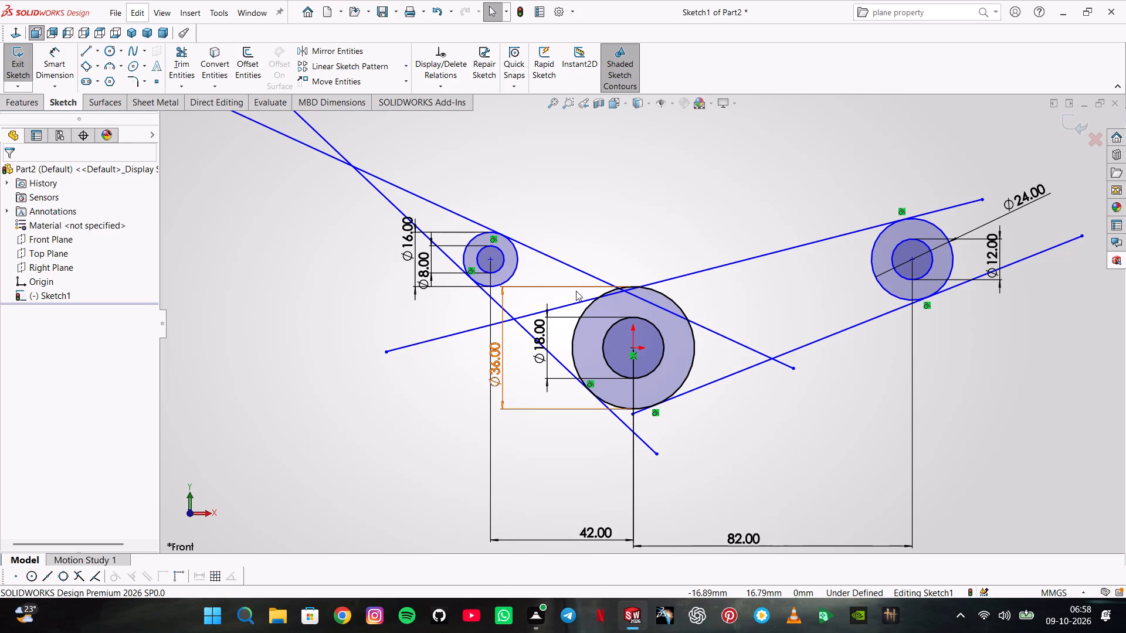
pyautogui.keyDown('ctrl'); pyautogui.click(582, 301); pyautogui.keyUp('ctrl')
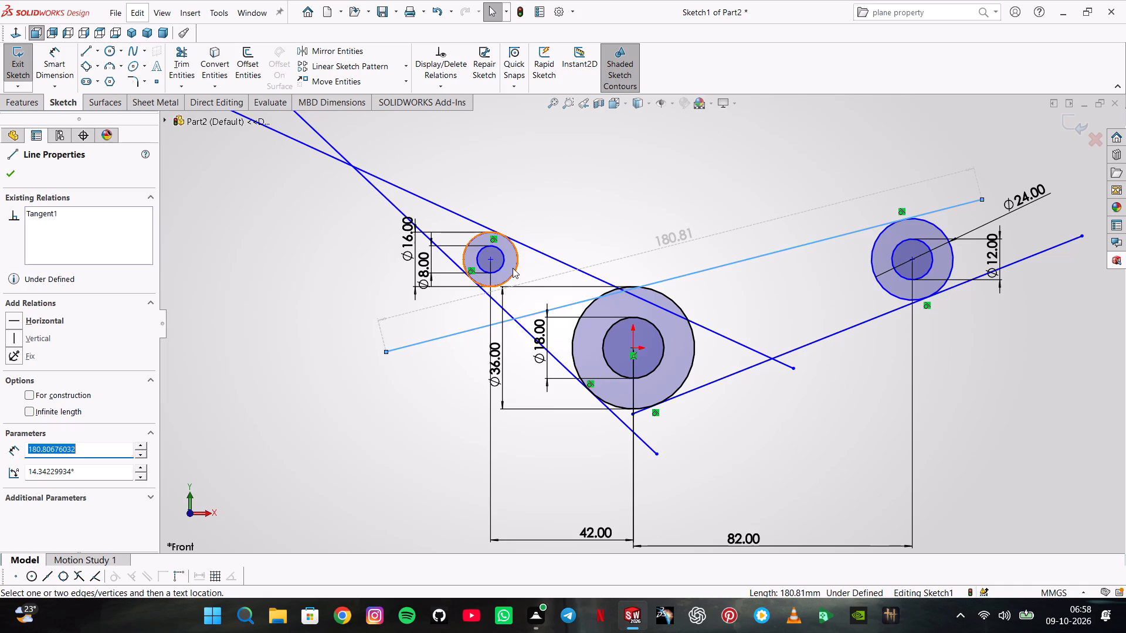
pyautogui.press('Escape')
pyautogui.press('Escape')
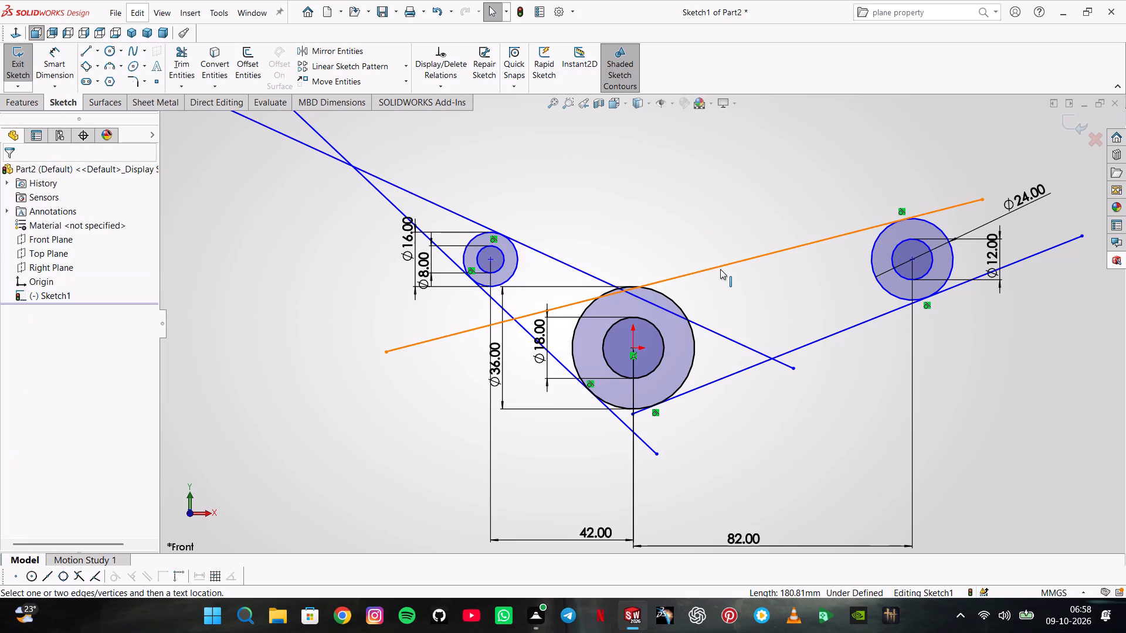
# Make the upper right line, tangent to the top of the 24 mm circle, horizontal.
pyautogui.rightClick(720, 269)
pyautogui.click(738, 237)
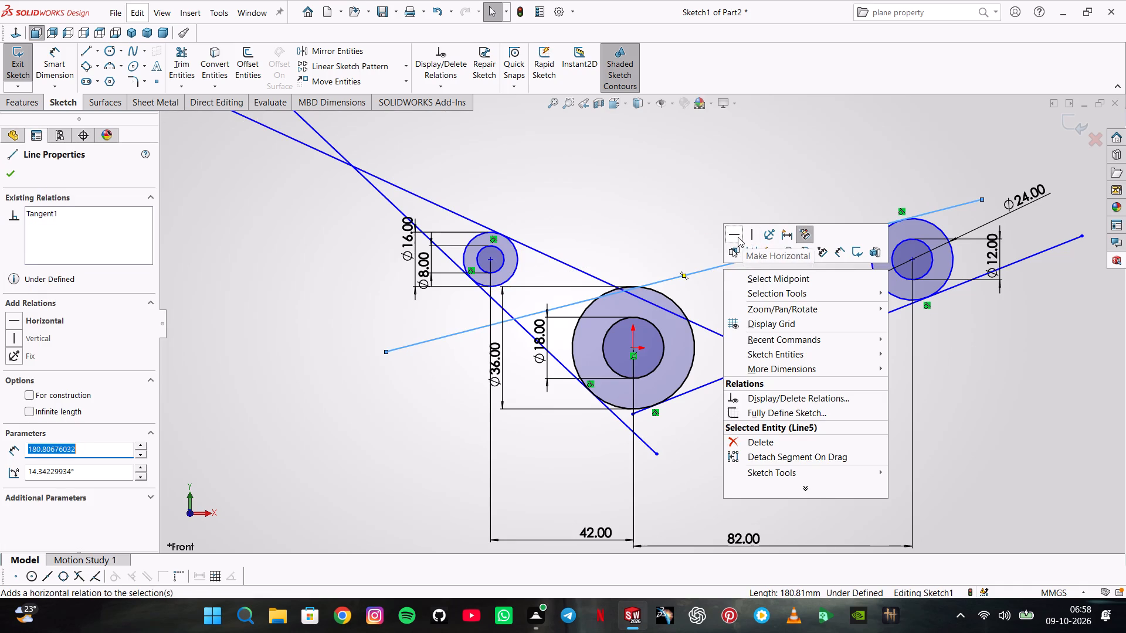
pyautogui.click(679, 169)
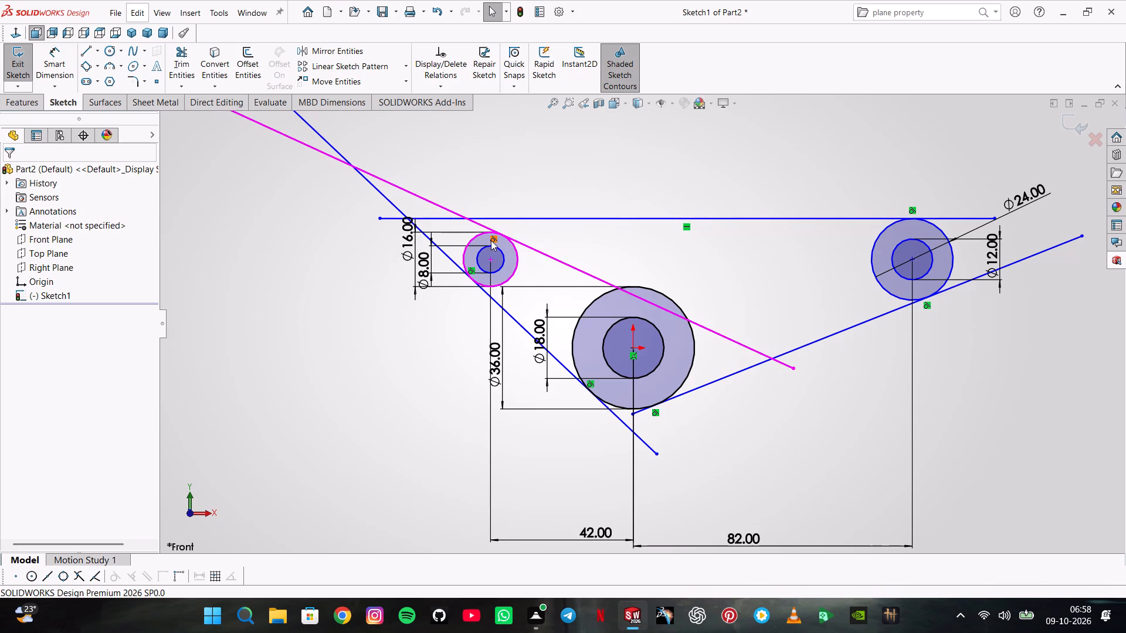
# Move the left 16 mm circle pair upward, with its tangent lines, until it sits just above the horizontal line.
pyautogui.moveTo(491, 240); pyautogui.dragTo(464, 179)
pyautogui.press('Escape')
pyautogui.press('Escape')
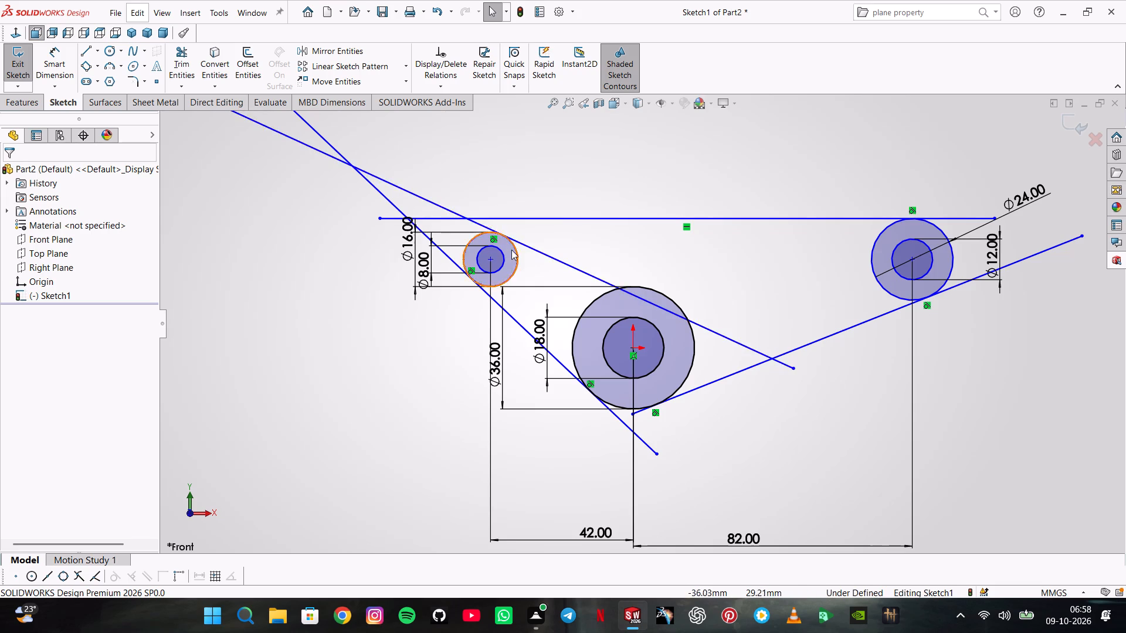
pyautogui.press('Escape')
pyautogui.moveTo(511, 250); pyautogui.dragTo(428, 171)
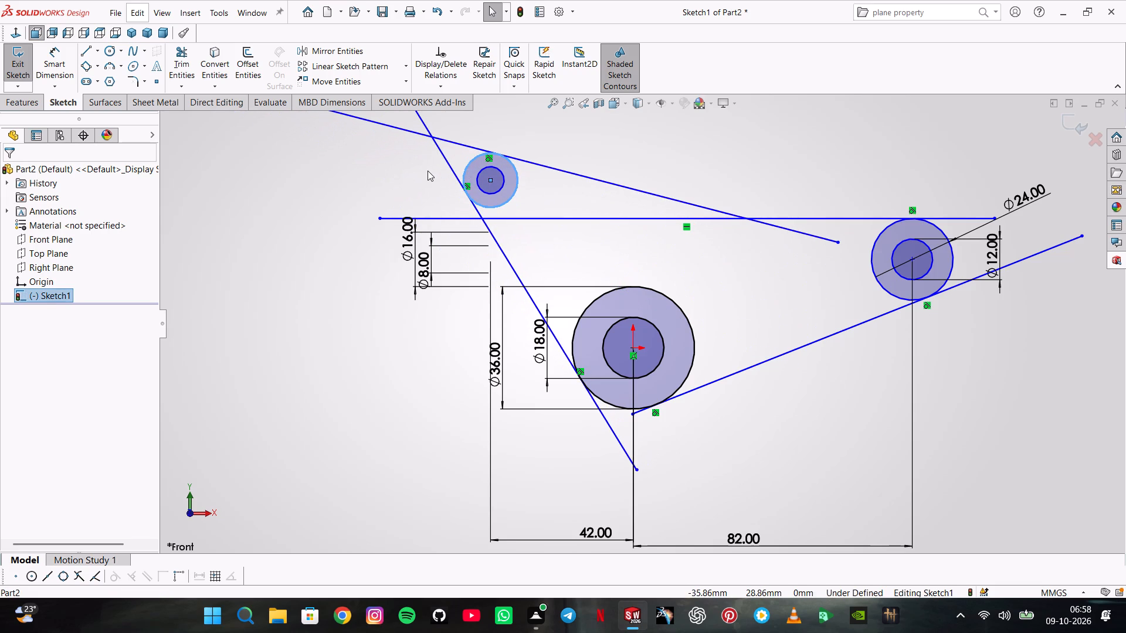
pyautogui.moveTo(428, 171); pyautogui.dragTo(425, 174)
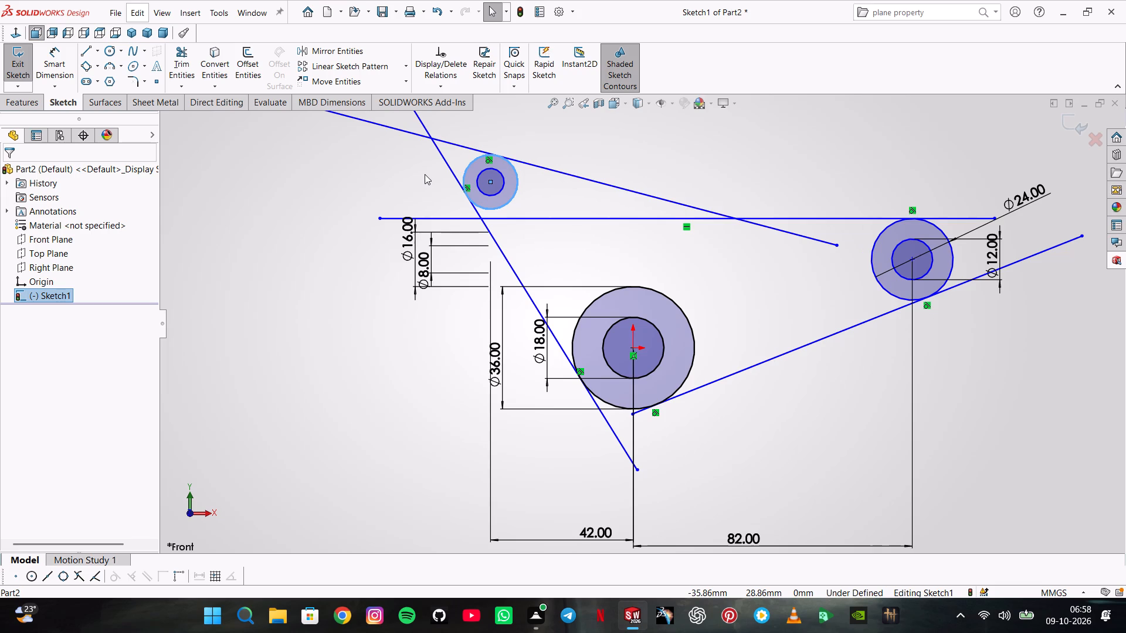
pyautogui.moveTo(425, 174); pyautogui.dragTo(424, 174)
pyautogui.press('Escape')
pyautogui.press('Escape')
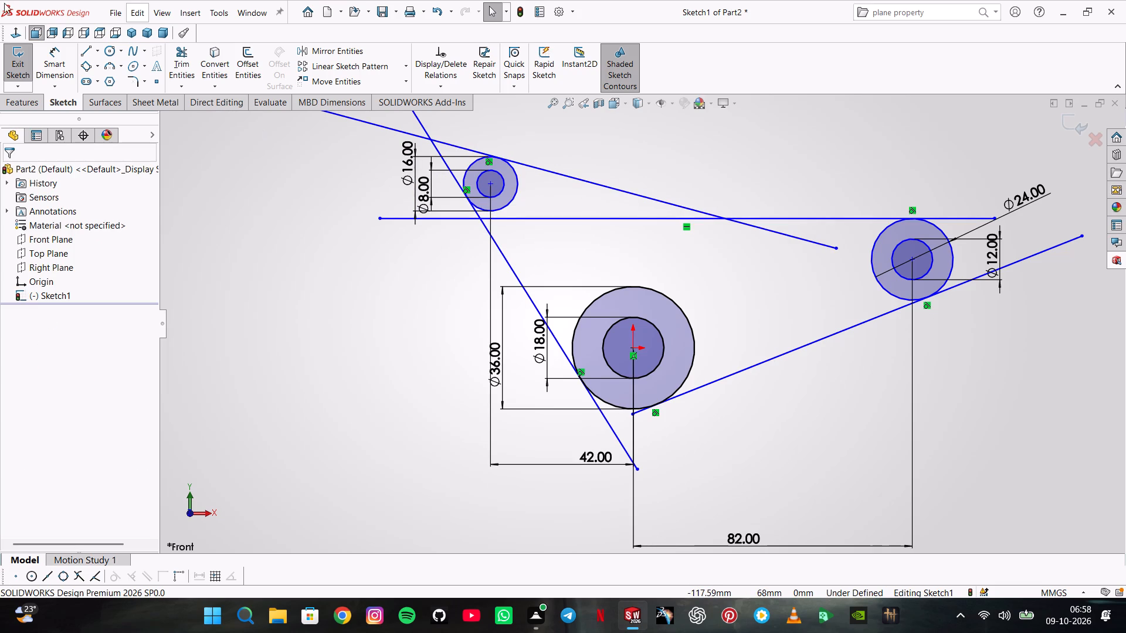
# Dimension the angle between the horizontal line and the steep left tangent line as 54°.
pyautogui.click(48, 45)
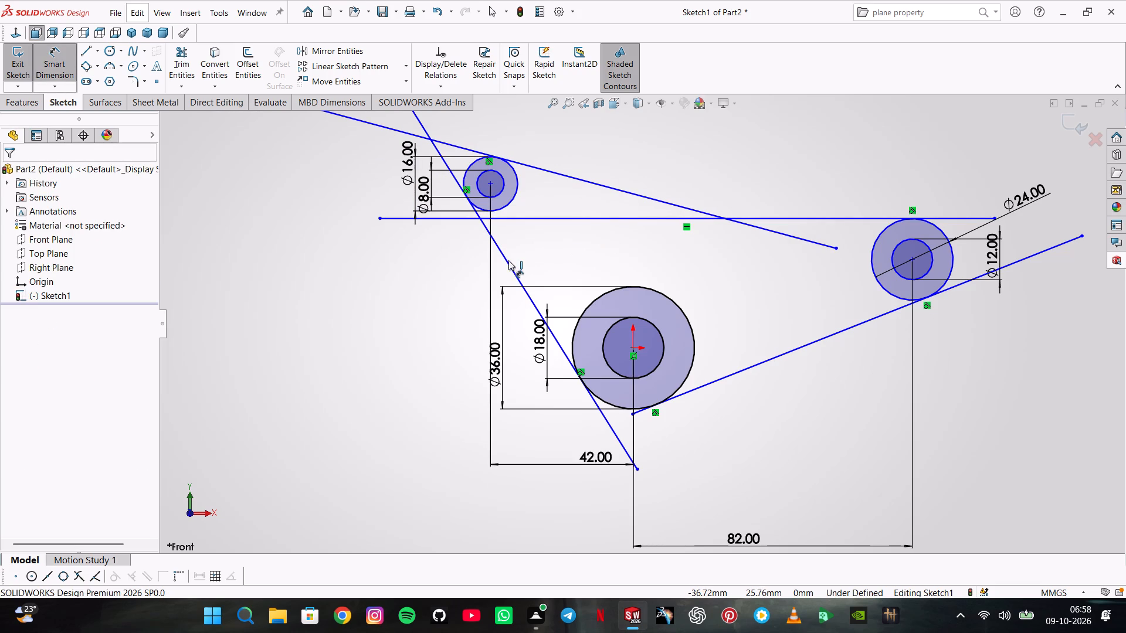
pyautogui.click(508, 260)
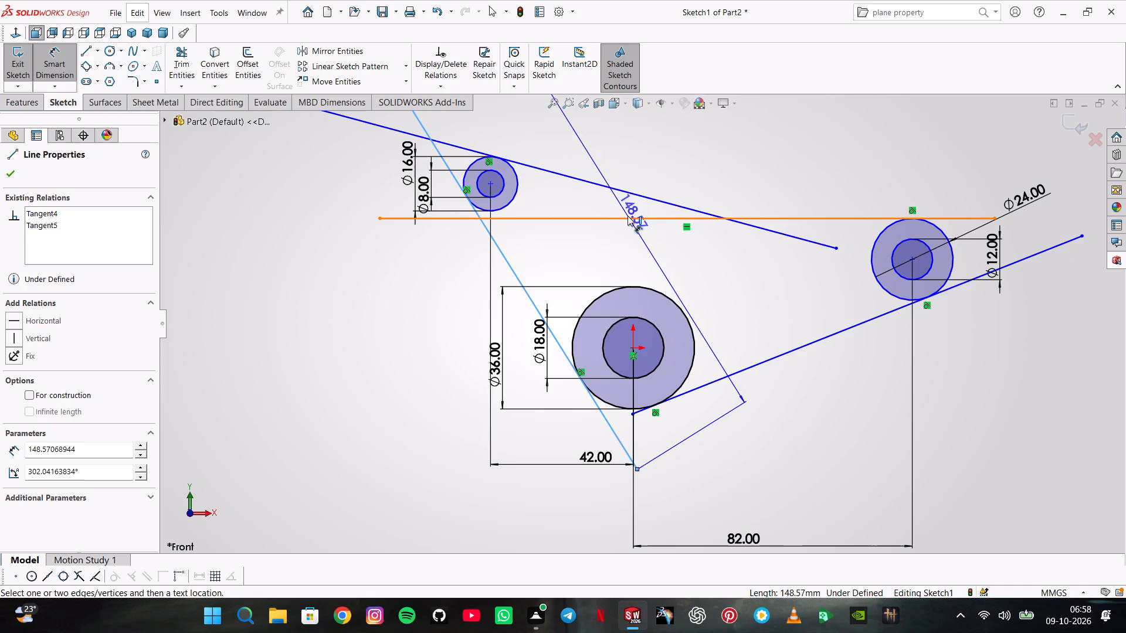
pyautogui.moveTo(628, 216); pyautogui.dragTo(620, 224)
pyautogui.click(567, 273)
pyautogui.write('54')
pyautogui.press('Return')
pyautogui.press('3')
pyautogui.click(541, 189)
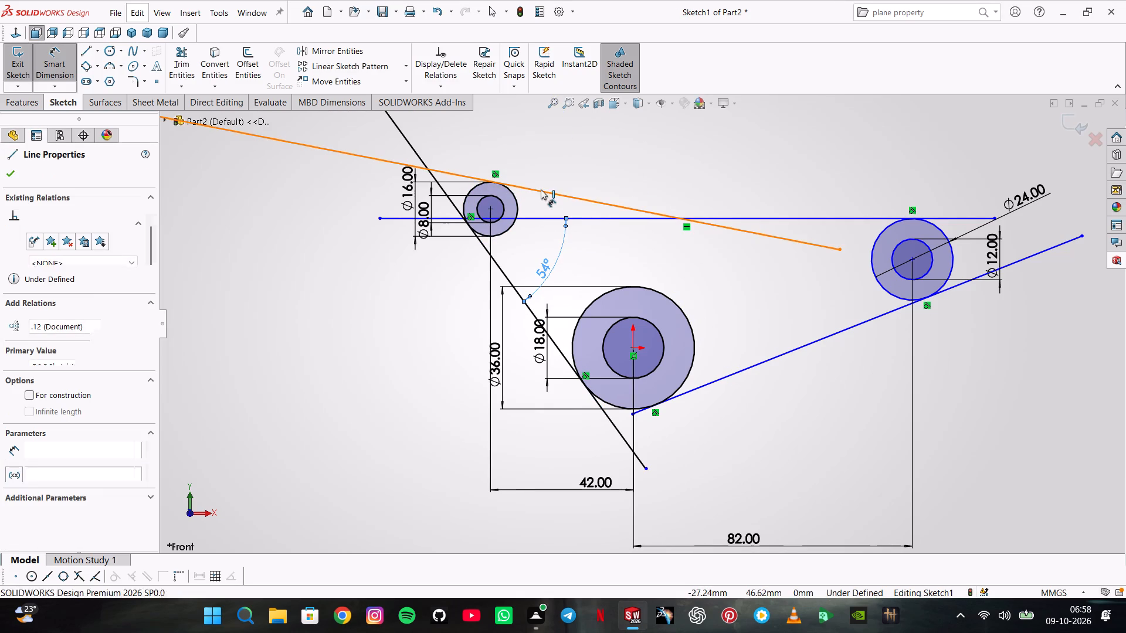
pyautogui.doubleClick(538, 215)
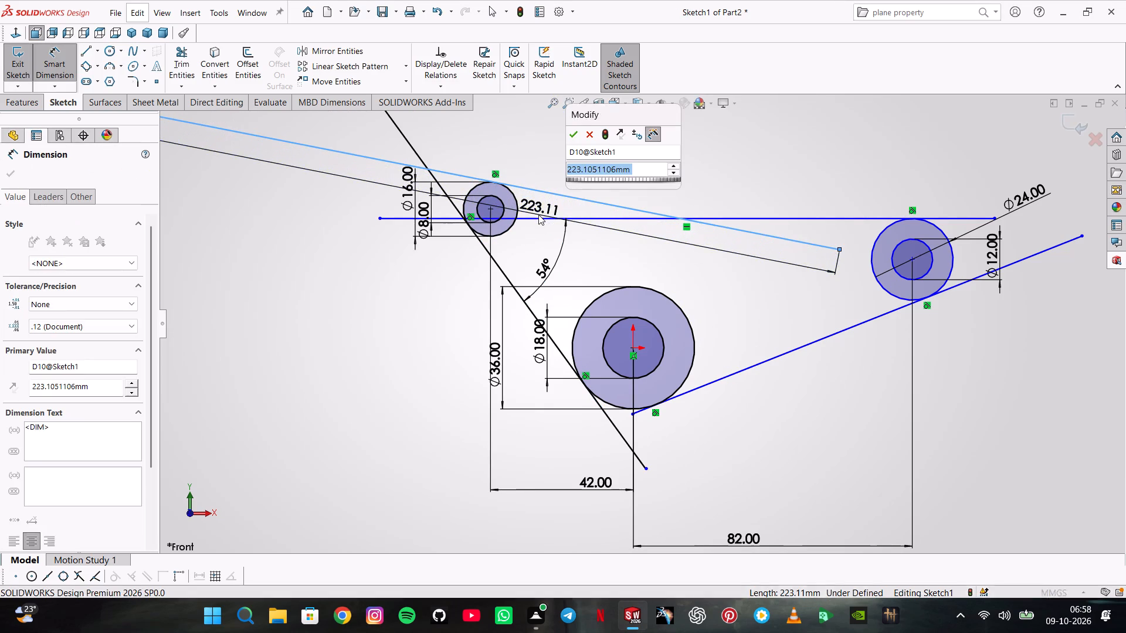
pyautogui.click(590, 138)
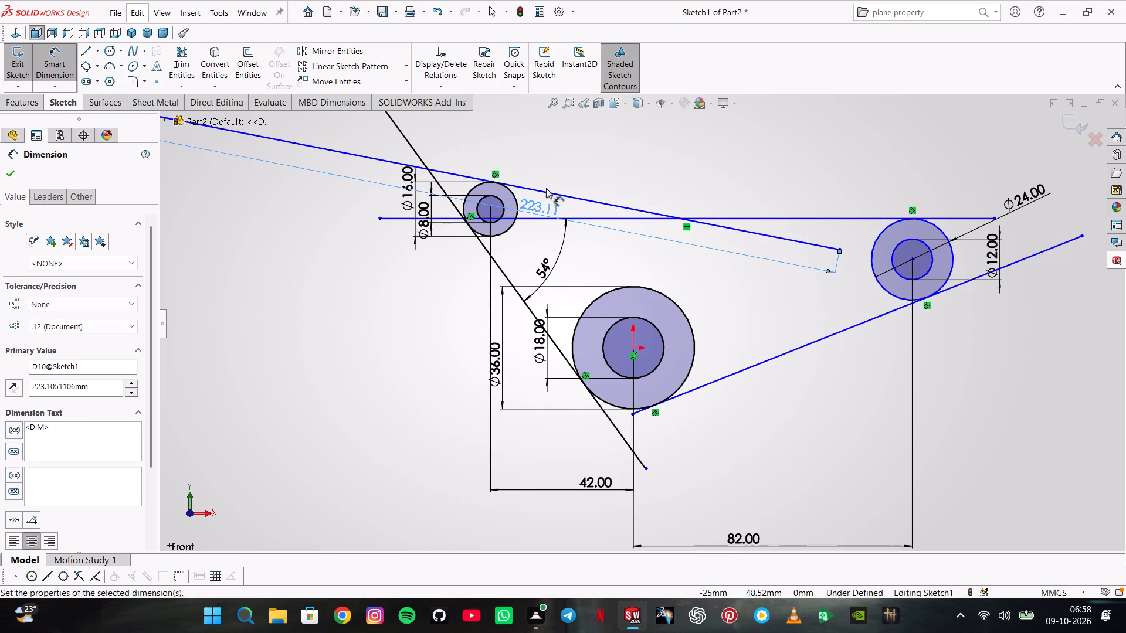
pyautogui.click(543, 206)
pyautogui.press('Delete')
# Dimension the angle between the upper left tangent line and the horizontal line as 22°.
pyautogui.click(562, 197)
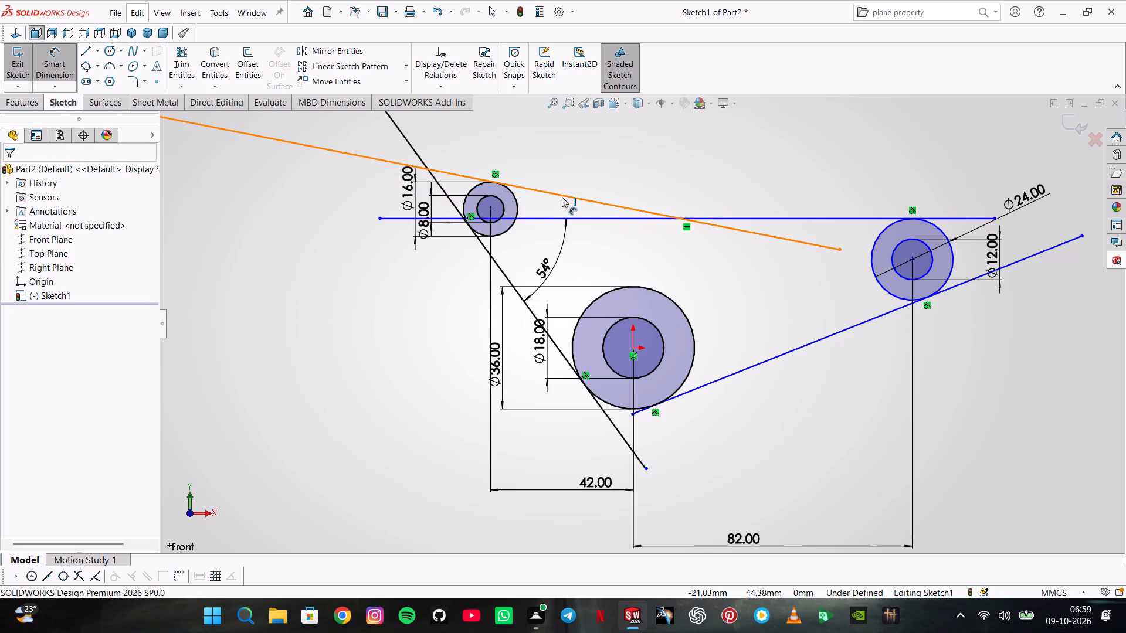
pyautogui.click(553, 220)
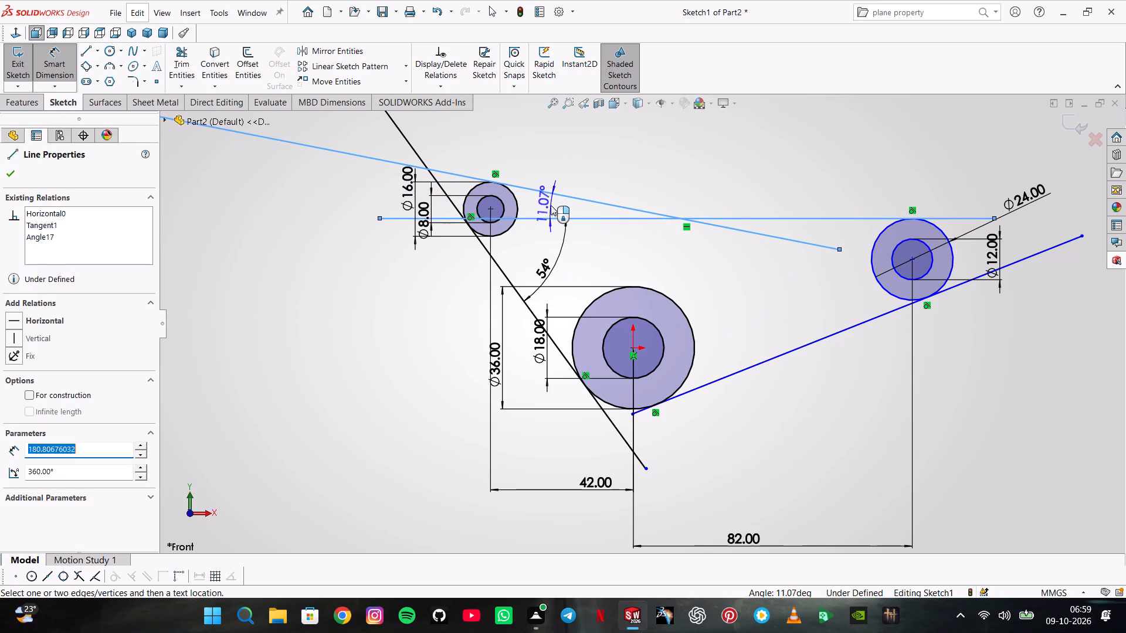
pyautogui.click(551, 205)
pyautogui.write('22')
pyautogui.press('Return')
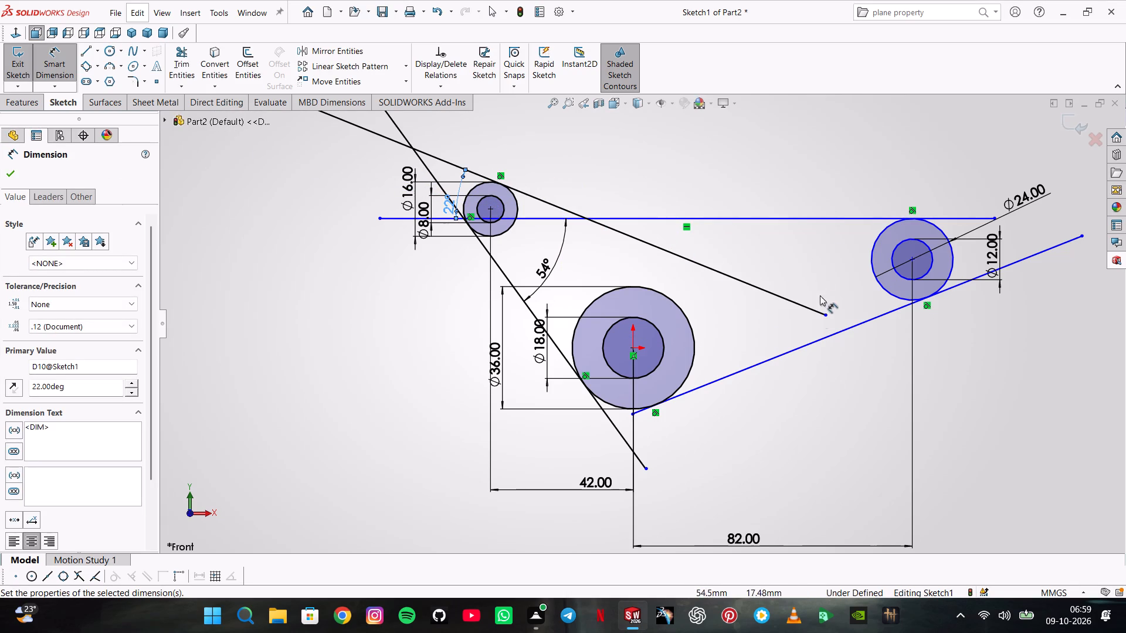
# Dimension the angle between the lower right tangent line and the horizontal line as 18°.
pyautogui.click(819, 343)
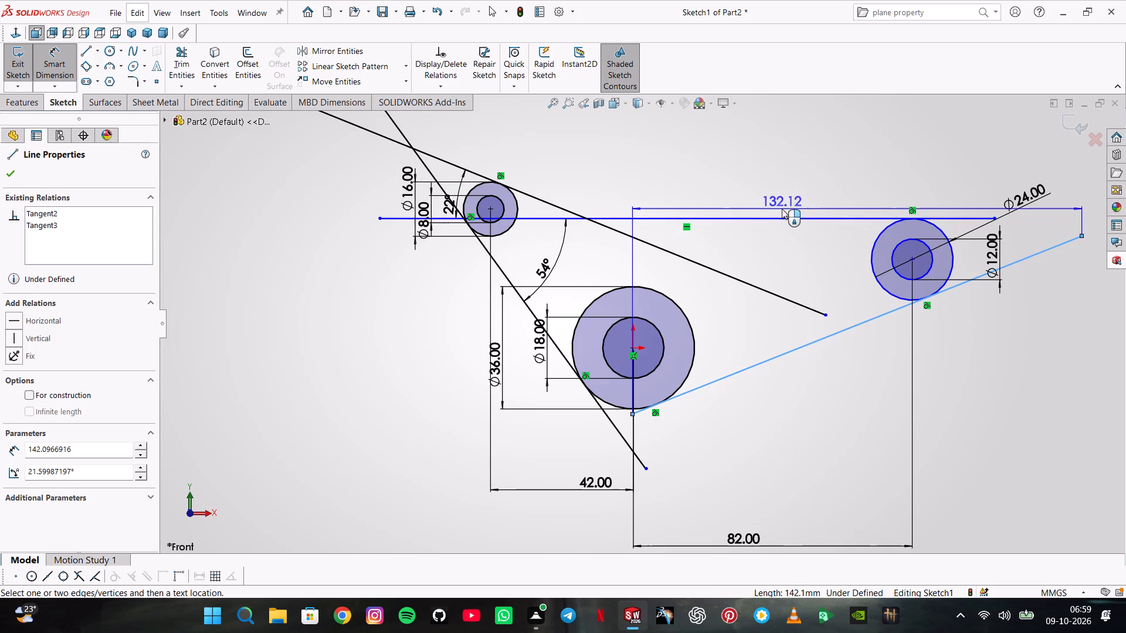
pyautogui.click(796, 219)
pyautogui.click(814, 258)
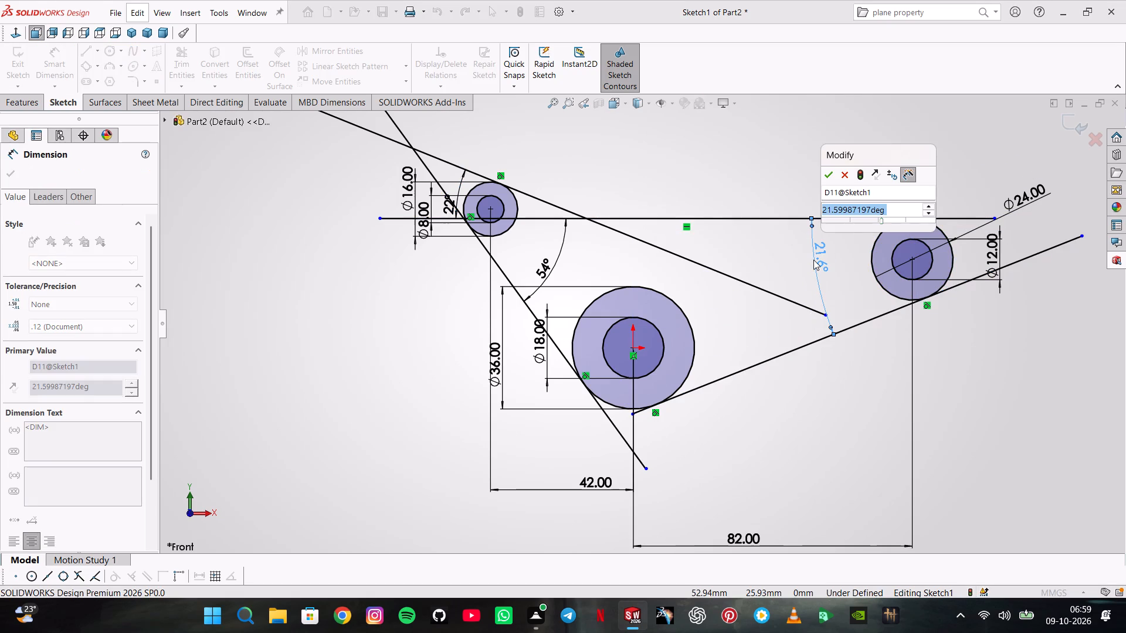
pyautogui.write('18')
pyautogui.press('Return')
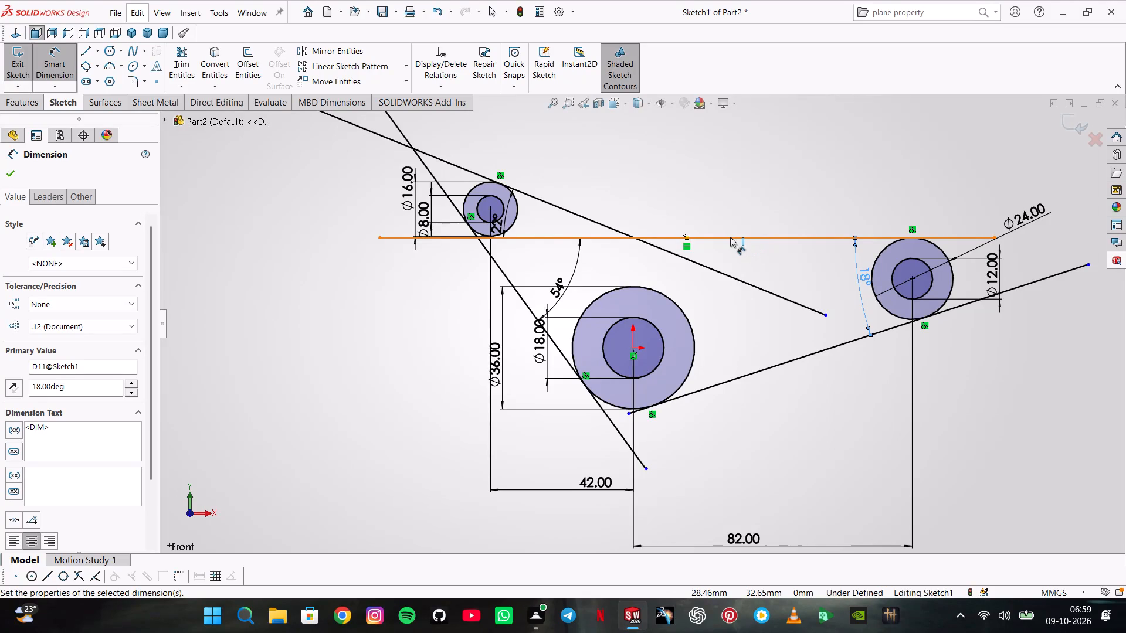
# Trim the overhanging ends of the tangent lines back to the left 16 mm circle and the central 36 mm circle.
pyautogui.scroll(1, 730, 237)
pyautogui.click(188, 63)
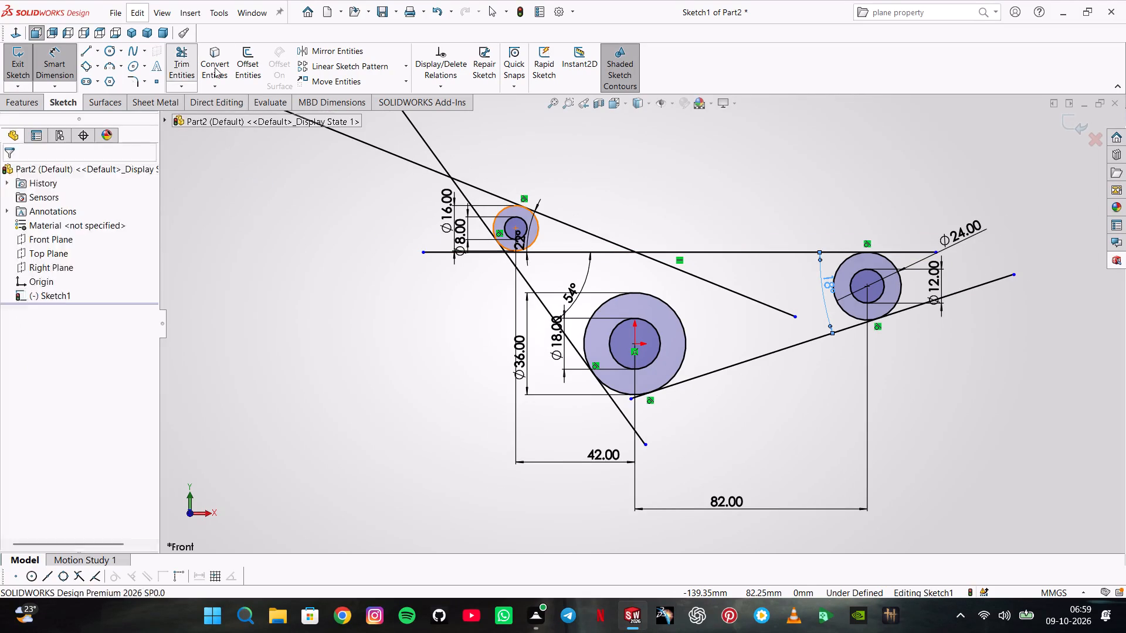
pyautogui.click(434, 172)
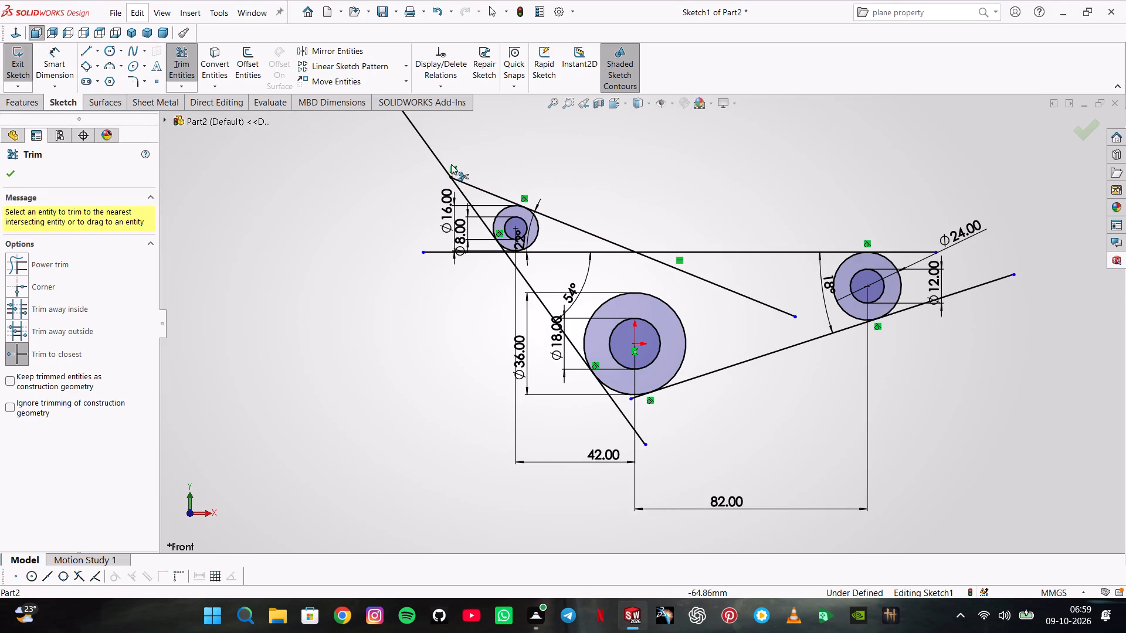
pyautogui.click(444, 172)
pyautogui.click(465, 182)
pyautogui.click(457, 193)
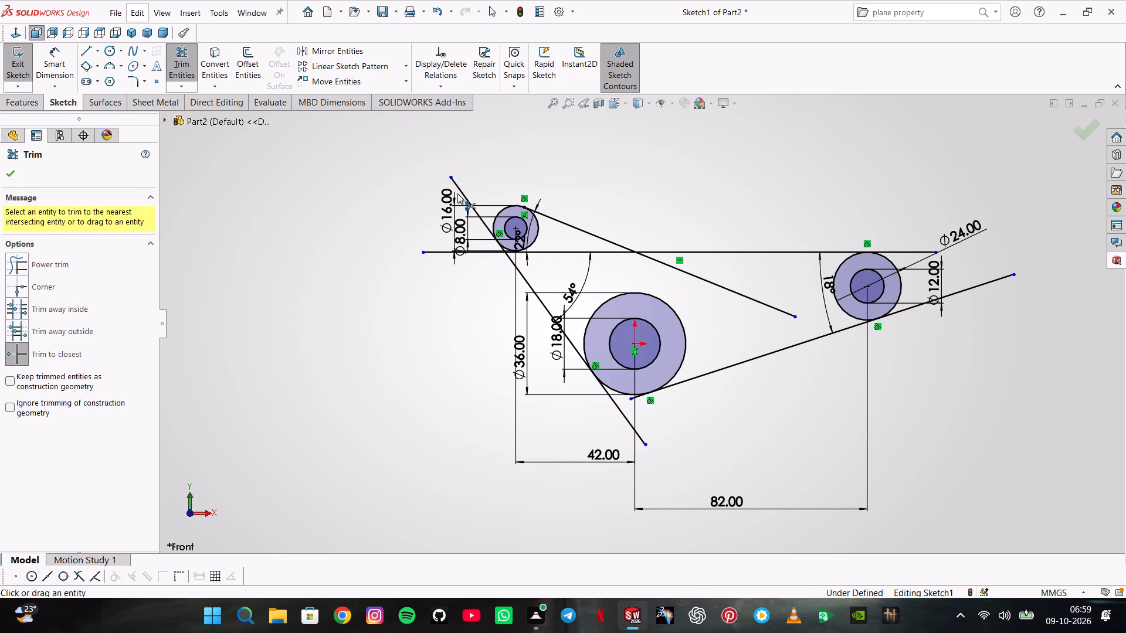
pyautogui.click(464, 194)
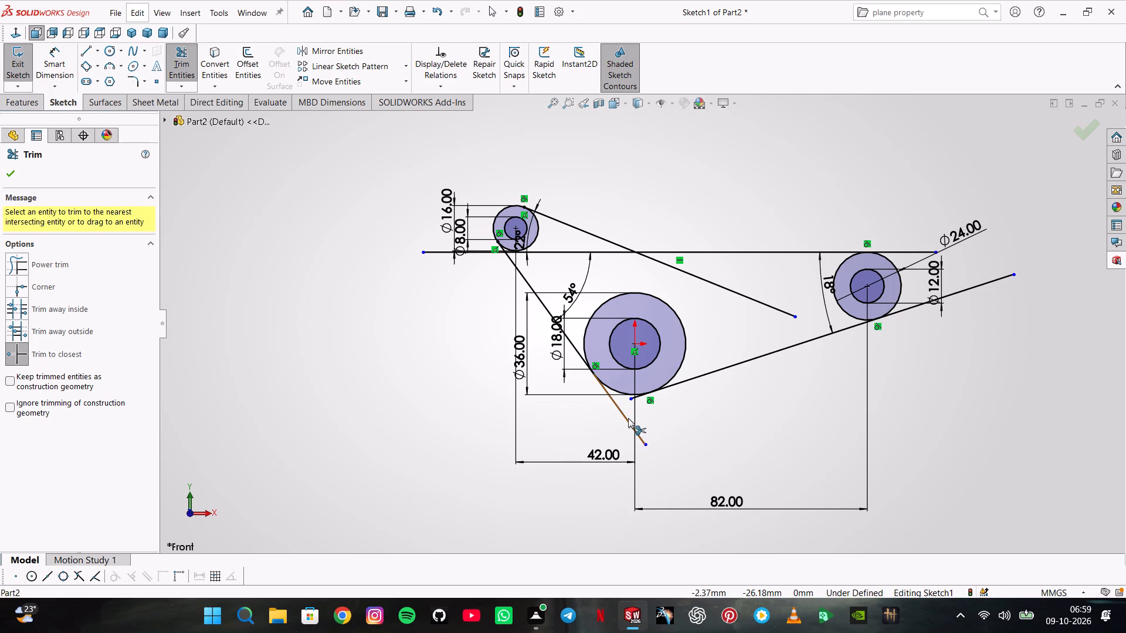
pyautogui.click(628, 418)
pyautogui.click(632, 398)
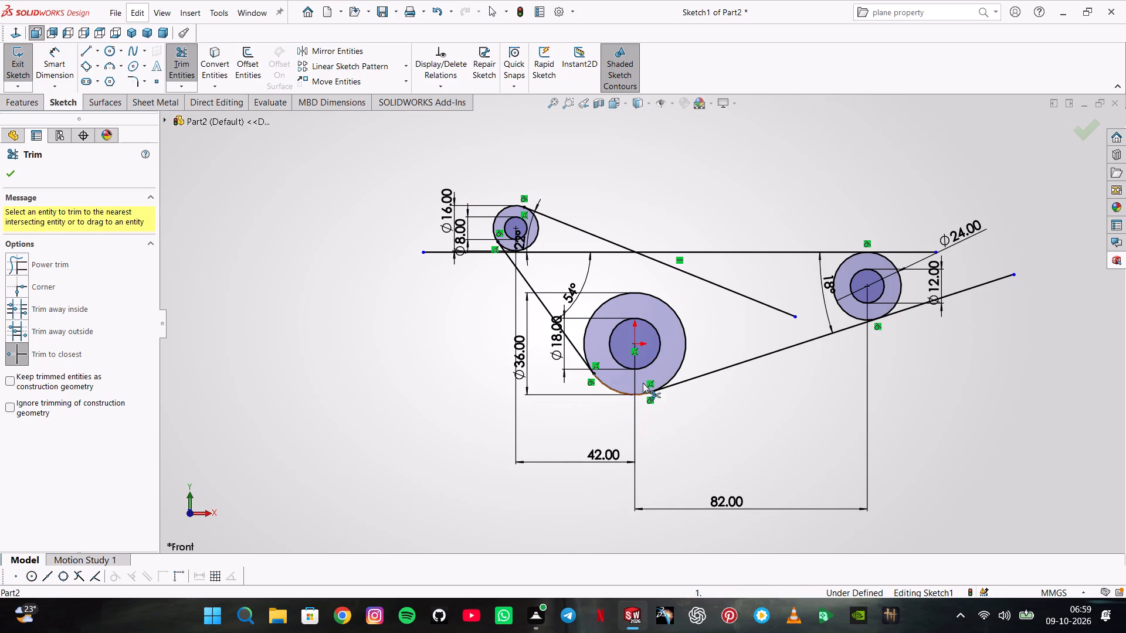
# Trim the upper left sloped line and the horizontal line back to the point where they intersect.
pyautogui.click(741, 293)
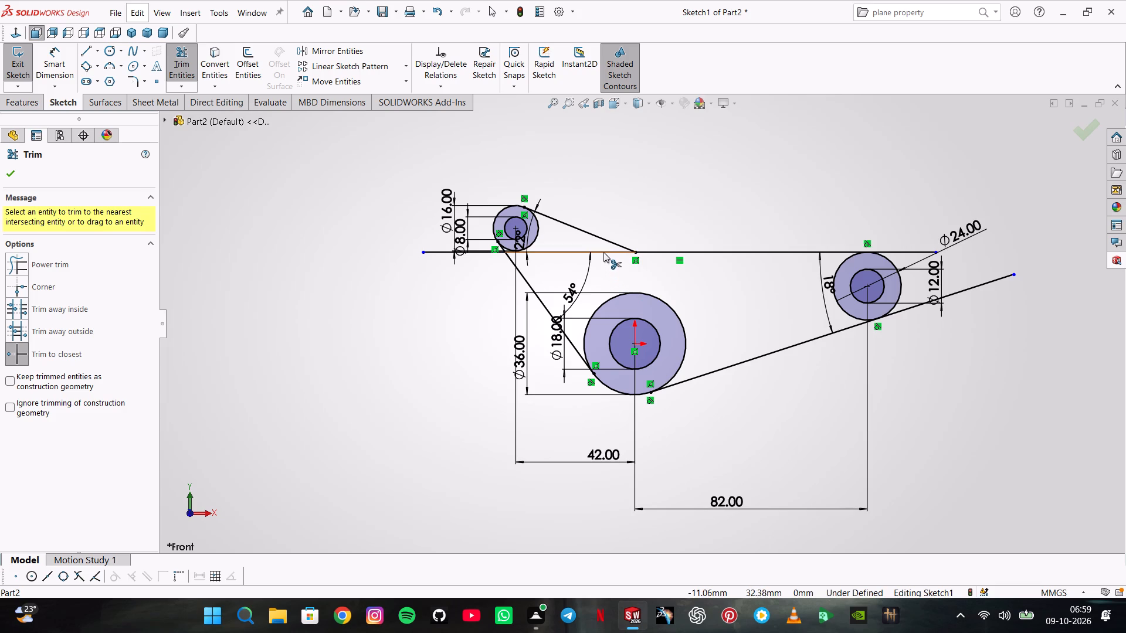
pyautogui.click(603, 252)
pyautogui.click(474, 250)
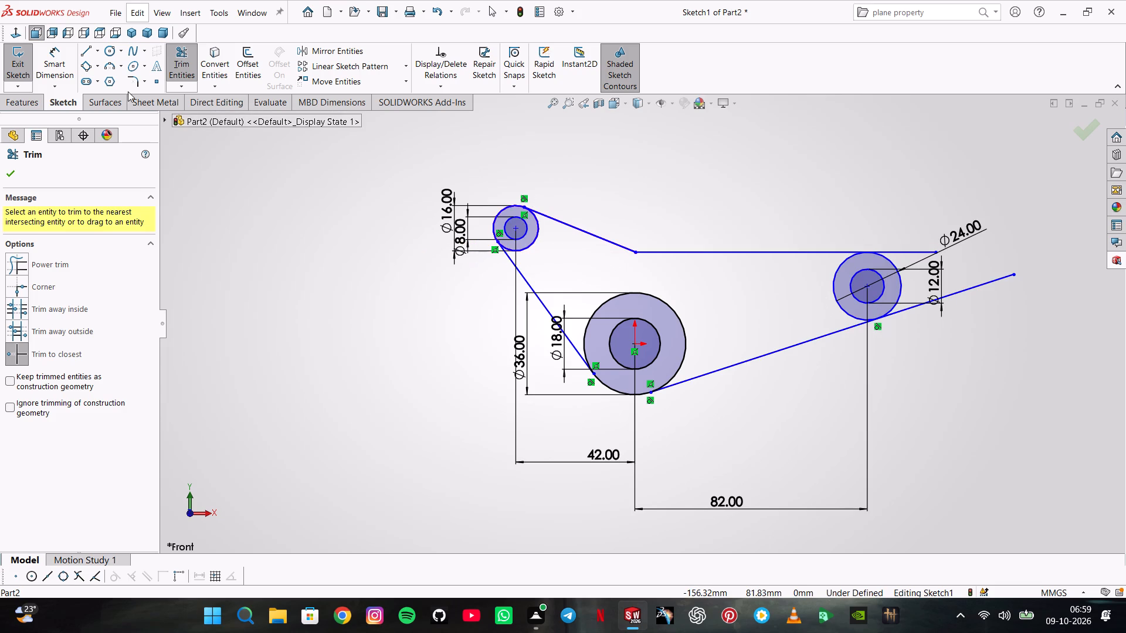
# Draw a circle above the horizontal line and dimension its diameter as 84 mm (42*2).
pyautogui.click(117, 49)
pyautogui.scroll(3, 462, 161)
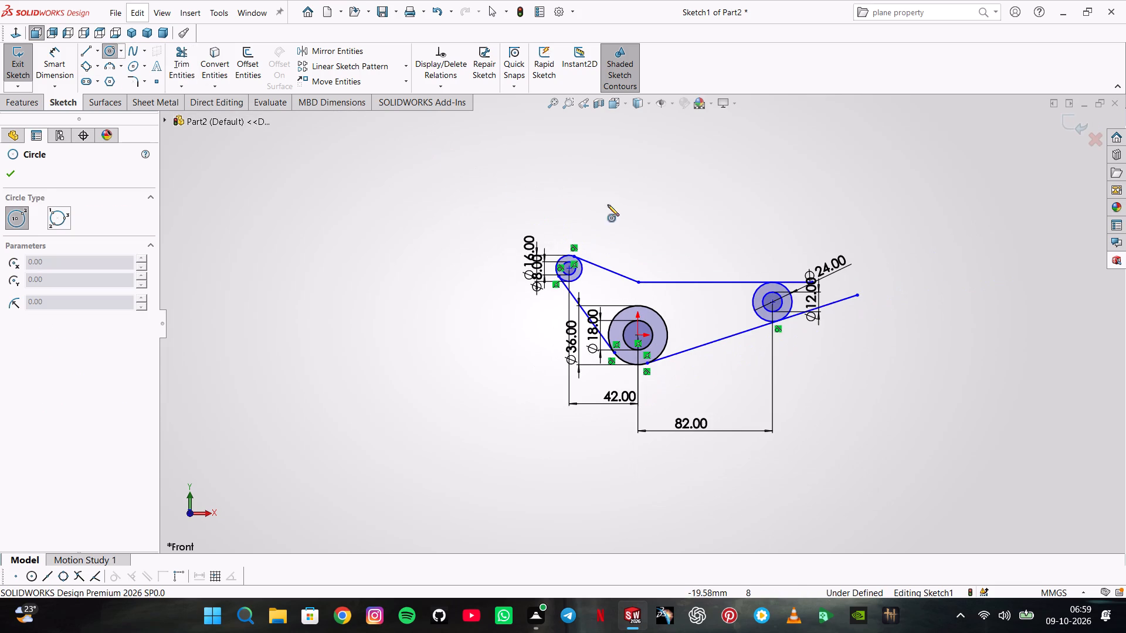
pyautogui.click(663, 231)
pyautogui.click(677, 204)
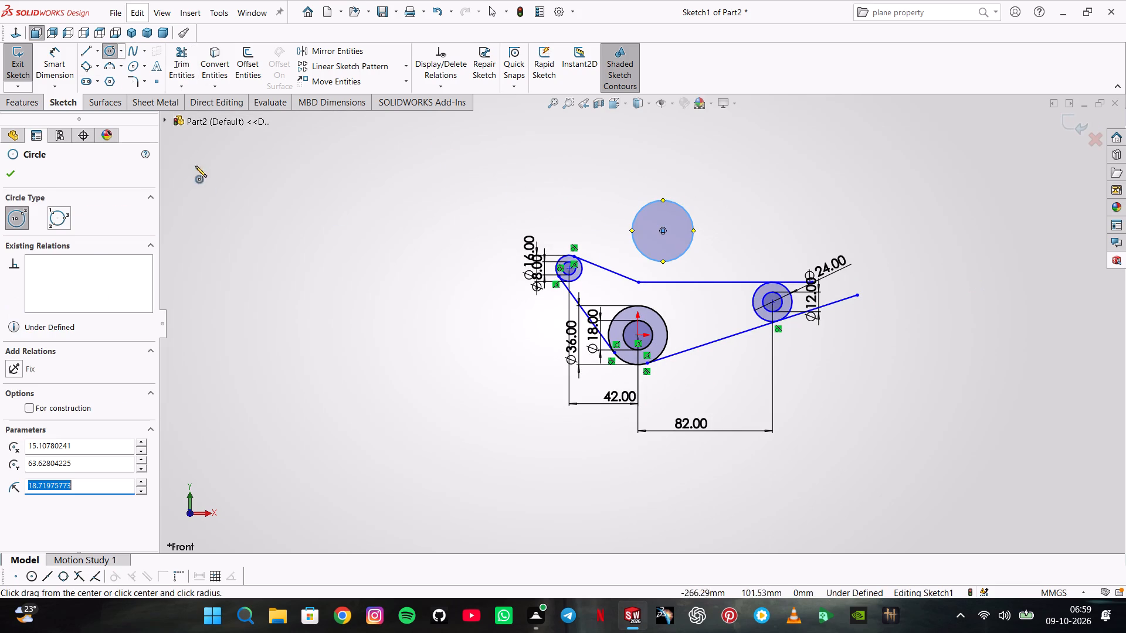
pyautogui.click(66, 71)
pyautogui.click(659, 203)
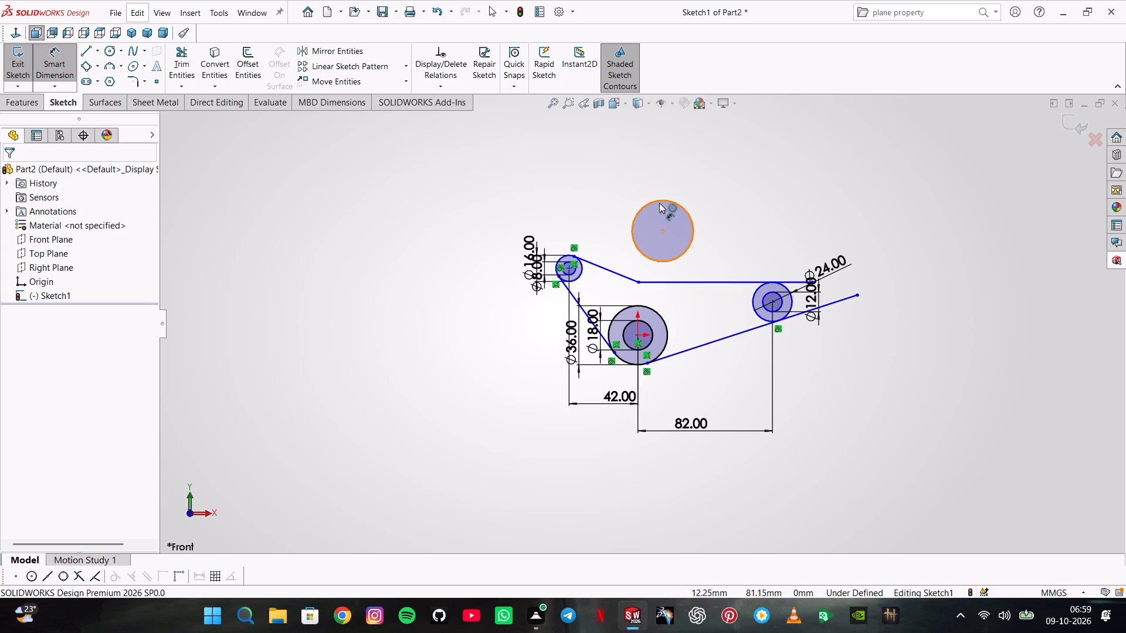
pyautogui.click(602, 178)
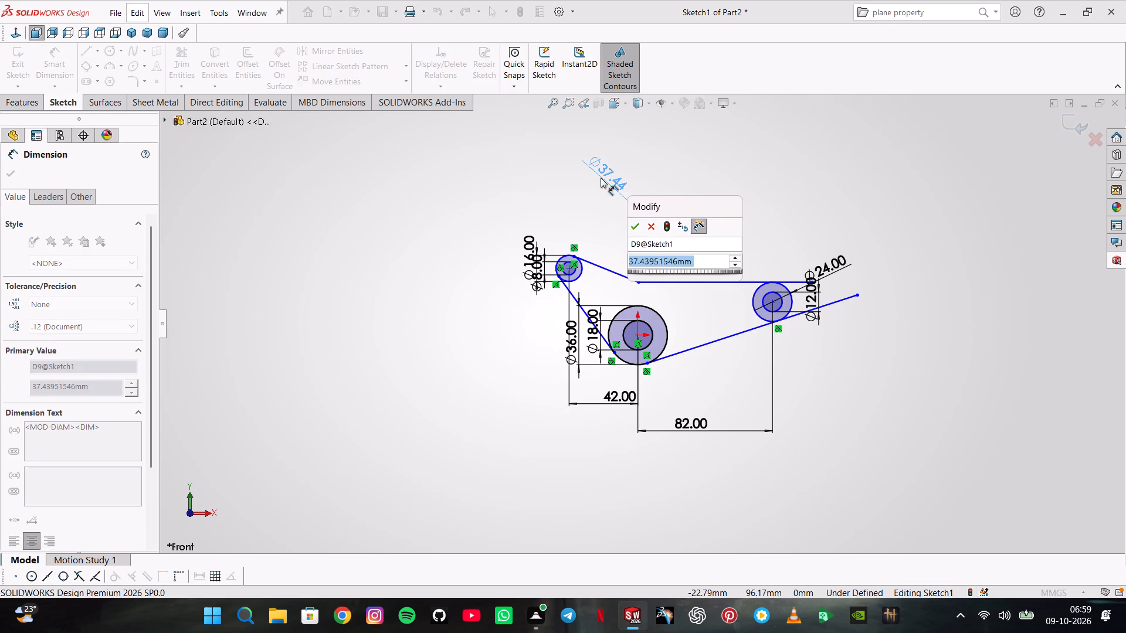
pyautogui.write('42*2')
pyautogui.press('Return')
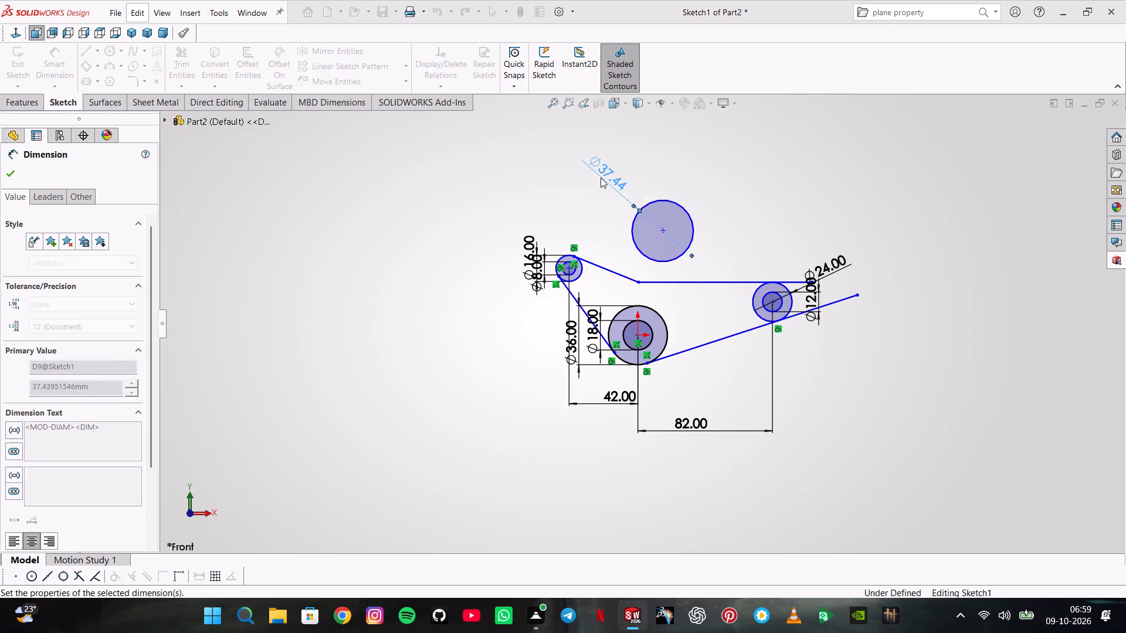
pyautogui.press('Escape')
pyautogui.press('Escape')
# Make the 84 mm circle tangent to the horizontal line.
pyautogui.click(676, 192)
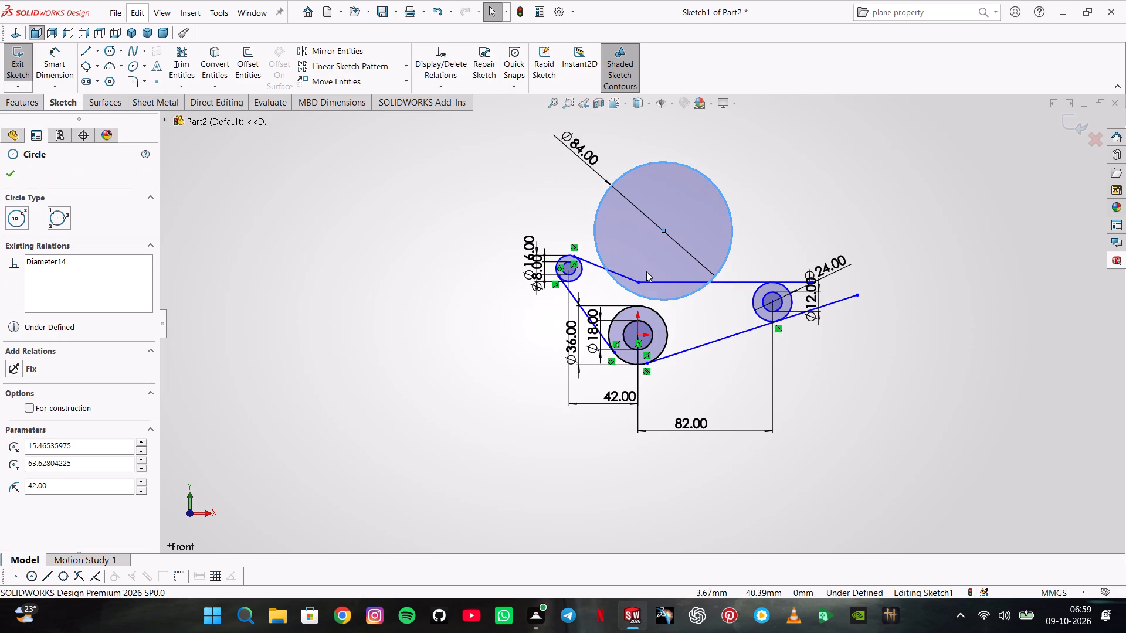
pyautogui.keyDown('ctrl'); pyautogui.click(655, 281); pyautogui.keyUp('ctrl')
pyautogui.click(691, 228)
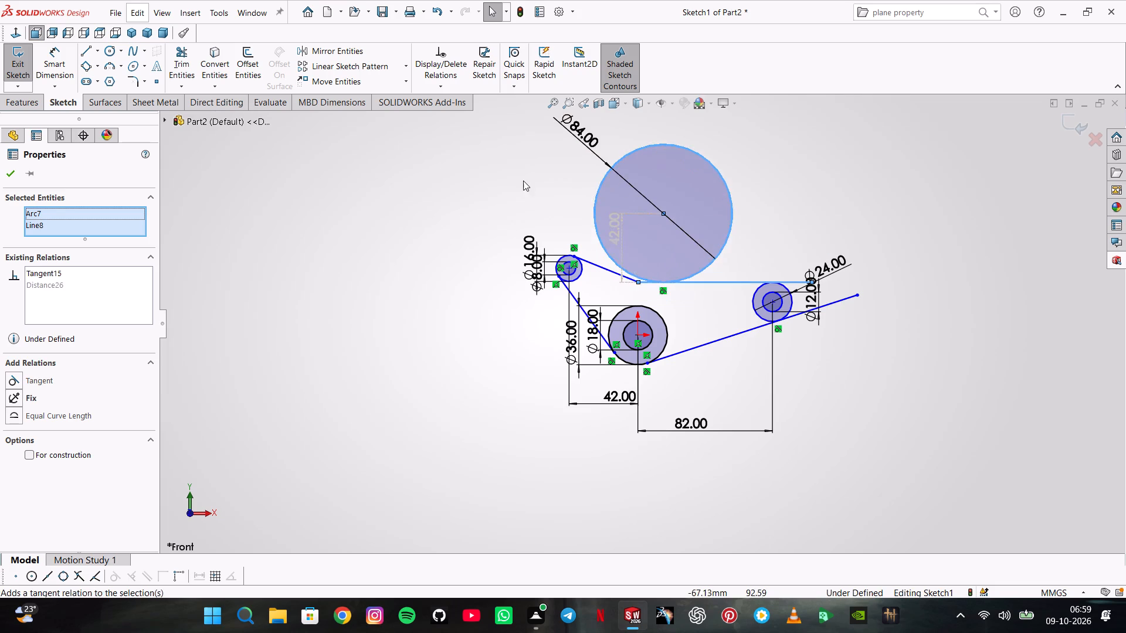
pyautogui.click(523, 181)
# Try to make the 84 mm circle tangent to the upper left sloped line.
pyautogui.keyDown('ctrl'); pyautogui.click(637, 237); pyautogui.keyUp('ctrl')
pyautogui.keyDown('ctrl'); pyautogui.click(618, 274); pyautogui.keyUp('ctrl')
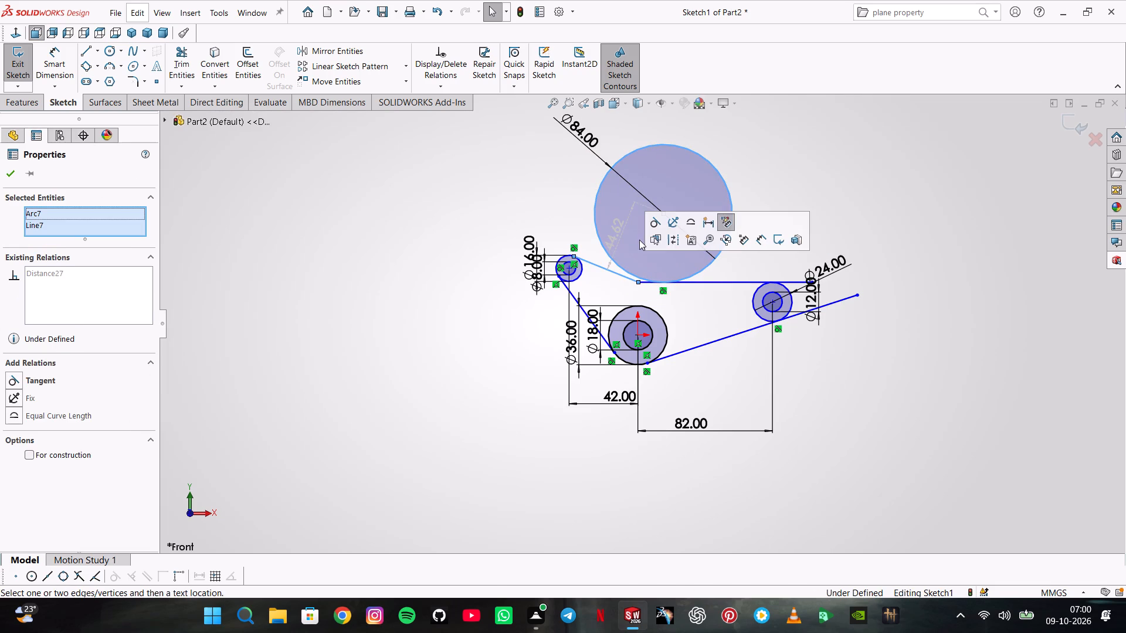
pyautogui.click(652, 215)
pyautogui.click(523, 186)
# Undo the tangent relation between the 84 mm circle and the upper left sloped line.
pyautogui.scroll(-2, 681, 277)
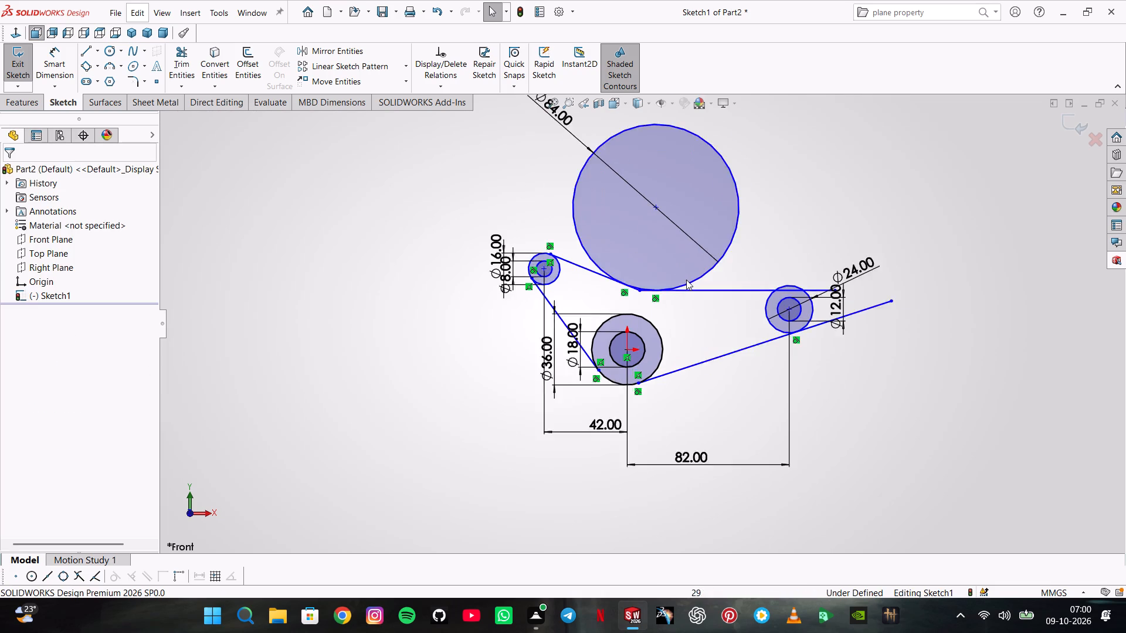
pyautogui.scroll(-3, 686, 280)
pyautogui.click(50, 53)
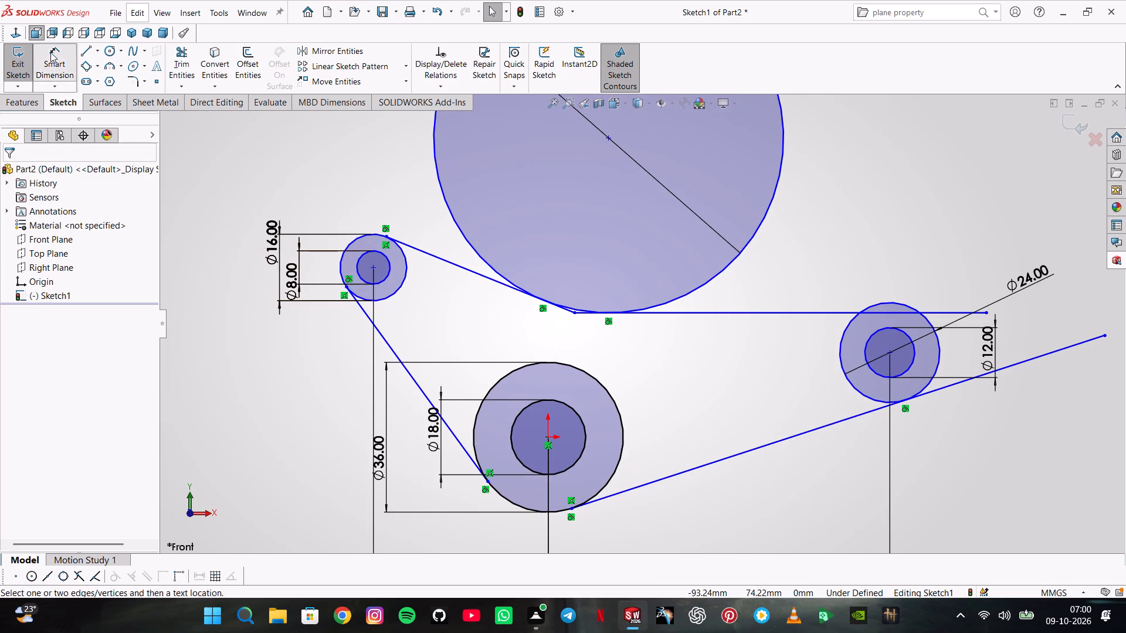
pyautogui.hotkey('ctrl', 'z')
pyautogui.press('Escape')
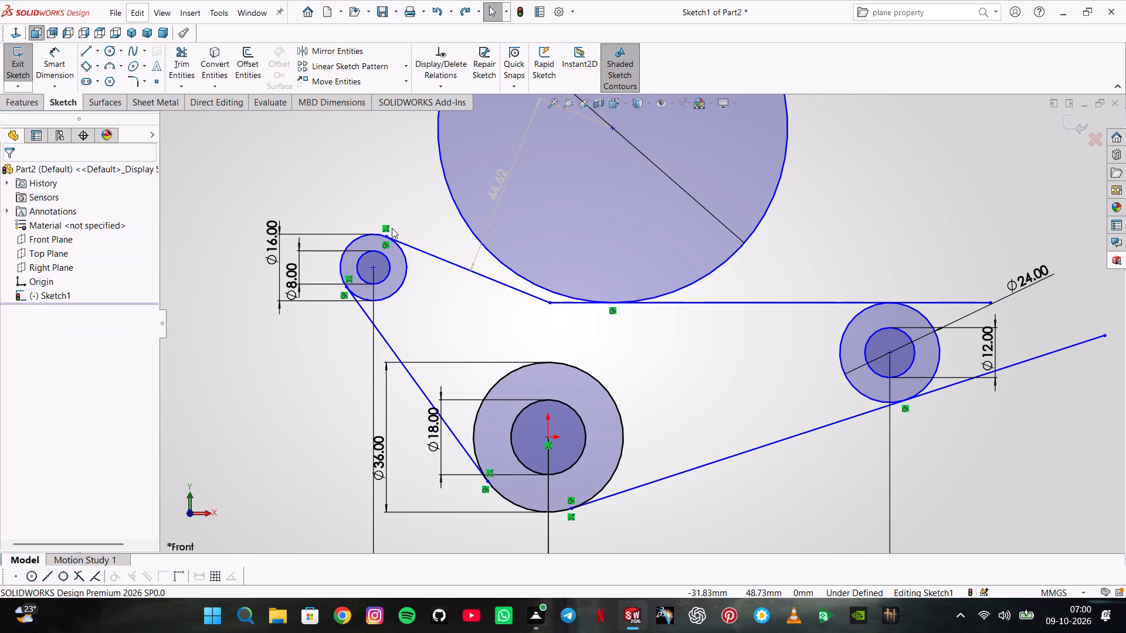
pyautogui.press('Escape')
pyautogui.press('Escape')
# Trim the end of the horizontal line that extends past the top of the 24 mm circle.
pyautogui.click(191, 65)
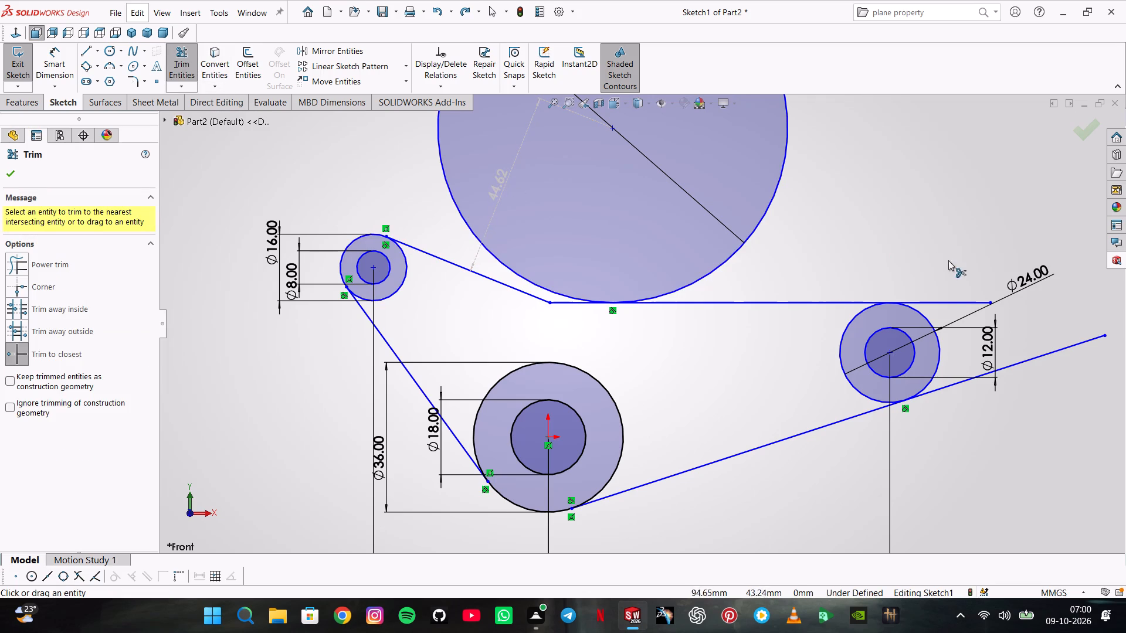
pyautogui.click(957, 299)
pyautogui.click(959, 304)
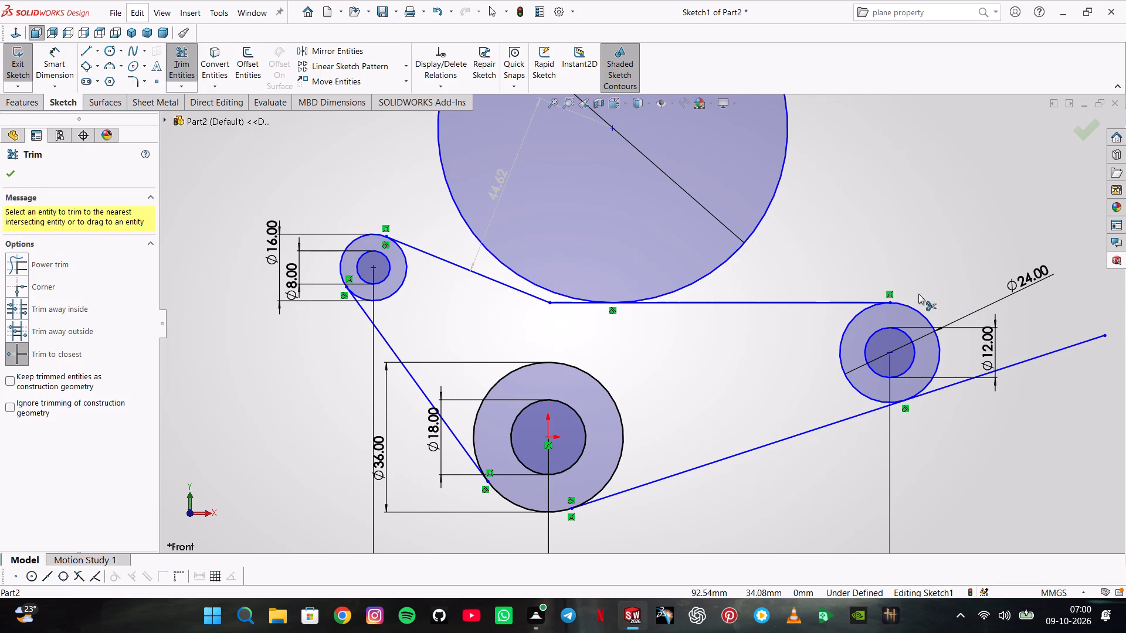
# Dimension the angle between the trimmed upper left sloped line and the horizontal line as 22°.
pyautogui.click(44, 60)
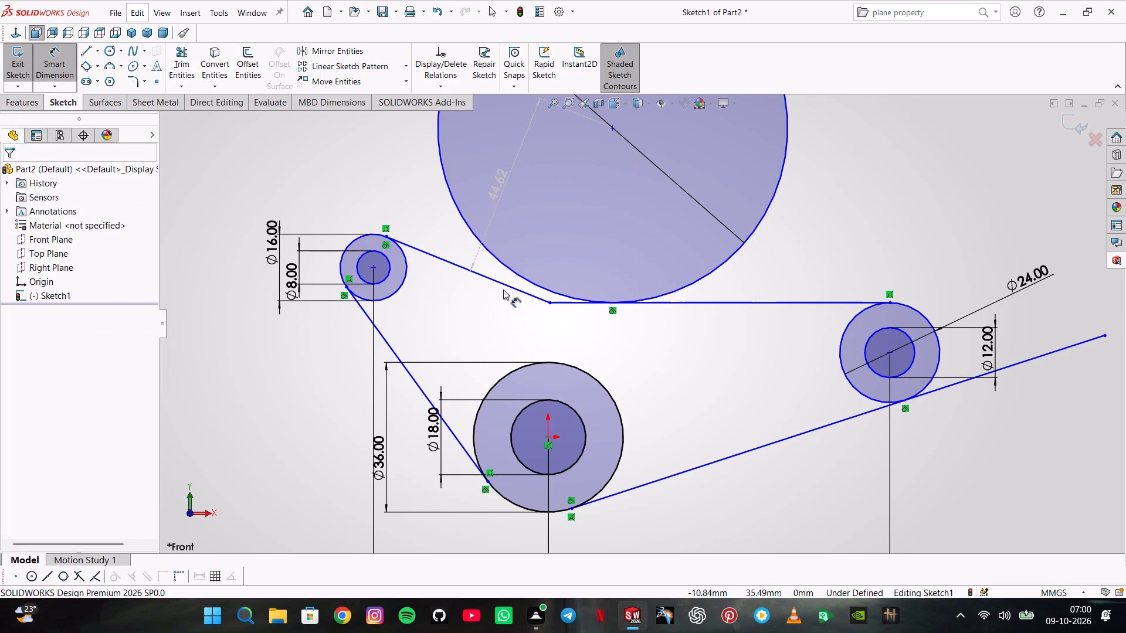
pyautogui.click(503, 290)
pyautogui.click(508, 283)
pyautogui.click(574, 301)
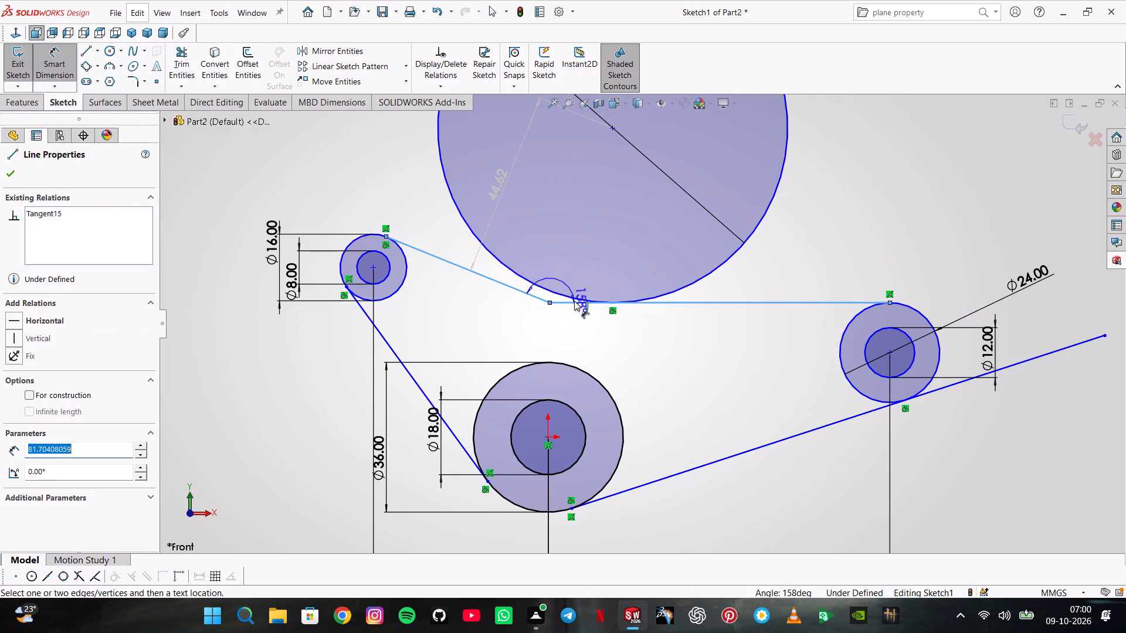
pyautogui.click(459, 285)
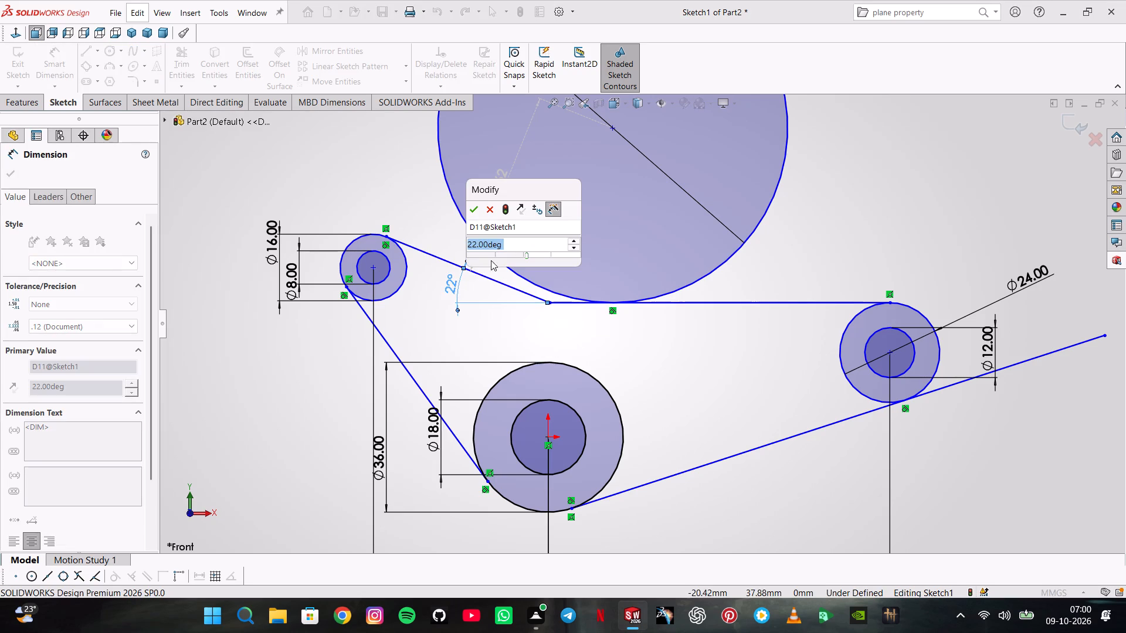
pyautogui.click(472, 209)
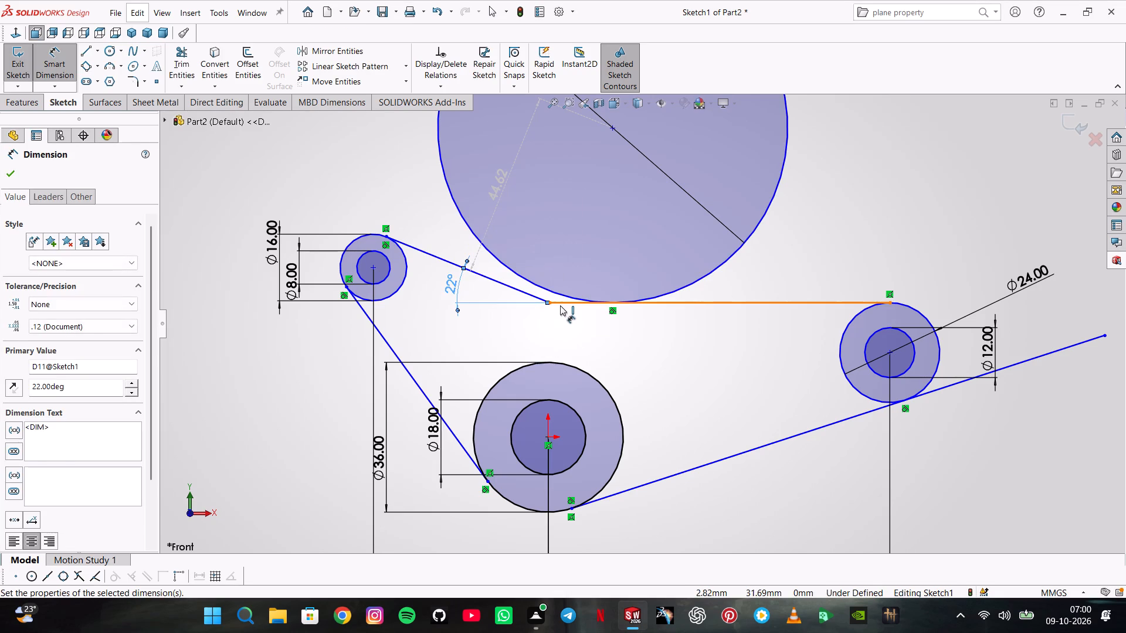
# Dimension the angle between the horizontal line and the trimmed steep left line as 54°.
pyautogui.click(561, 305)
pyautogui.click(420, 387)
pyautogui.click(446, 365)
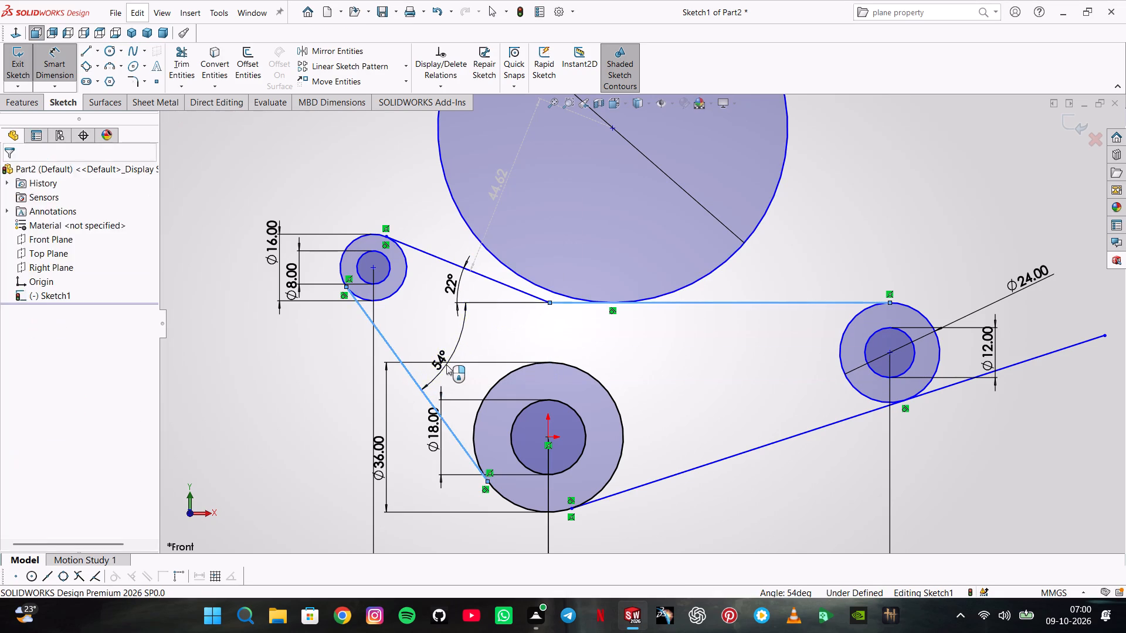
pyautogui.click(469, 296)
# Dimension the angle between the horizontal line and the lower right tangent line as 18°.
pyautogui.click(662, 300)
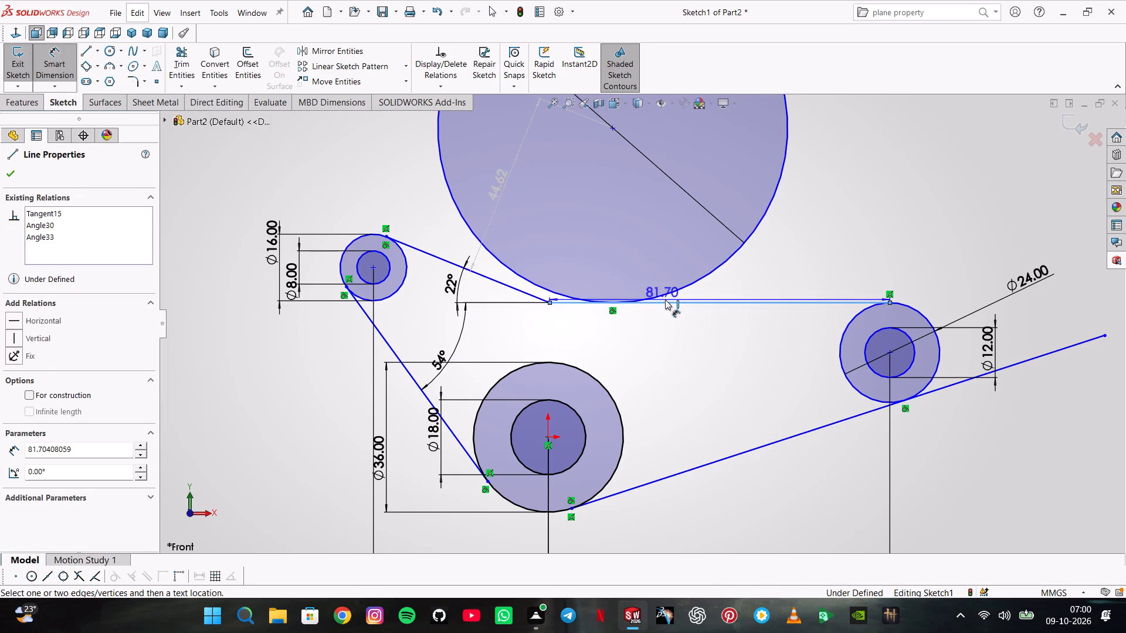
pyautogui.click(763, 445)
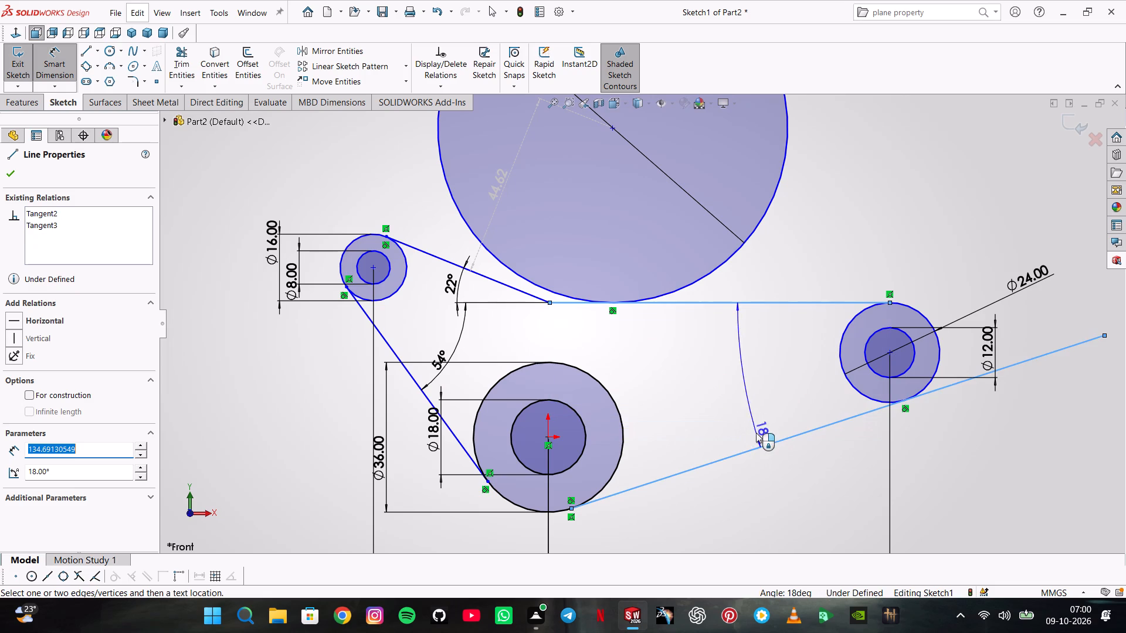
pyautogui.click(724, 378)
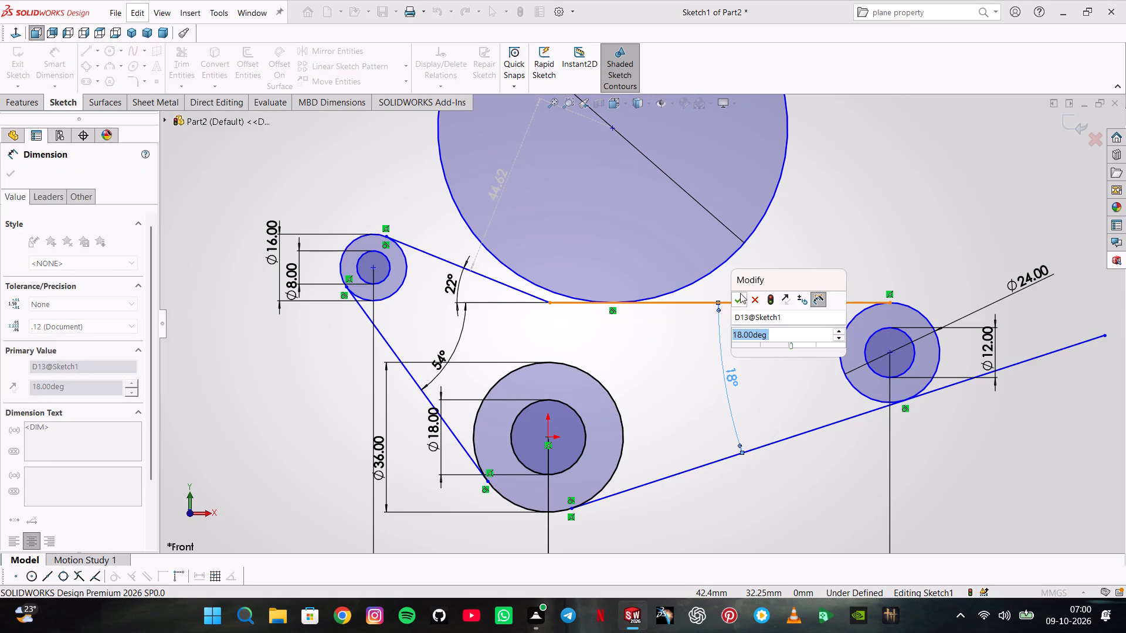
pyautogui.click(741, 298)
pyautogui.press('Escape')
pyautogui.press('Escape')
# Make the large 84 mm circle tangent to the upper left sloped line.
pyautogui.click(561, 234)
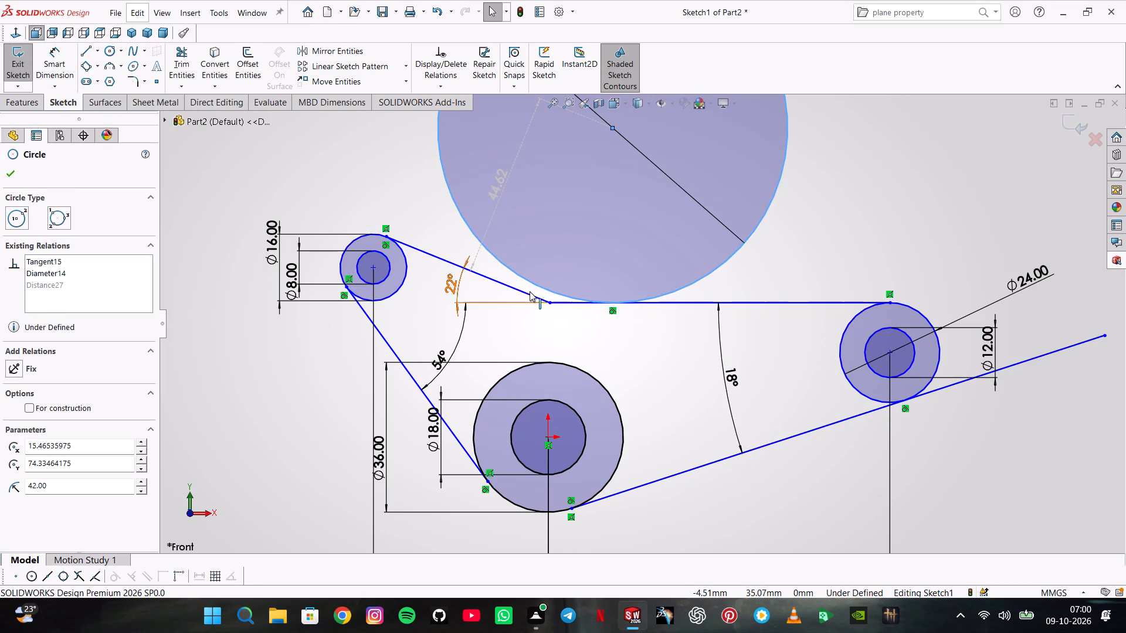
pyautogui.keyDown('ctrl'); pyautogui.click(530, 292); pyautogui.keyUp('ctrl')
pyautogui.click(565, 240)
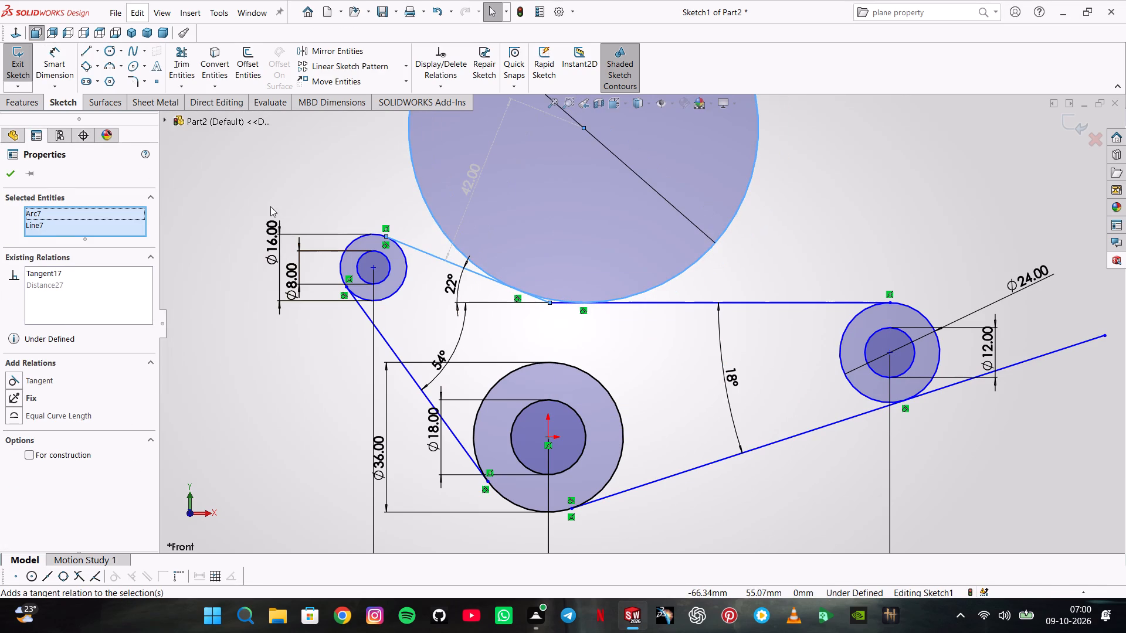
pyautogui.press('Escape')
pyautogui.press('Escape')
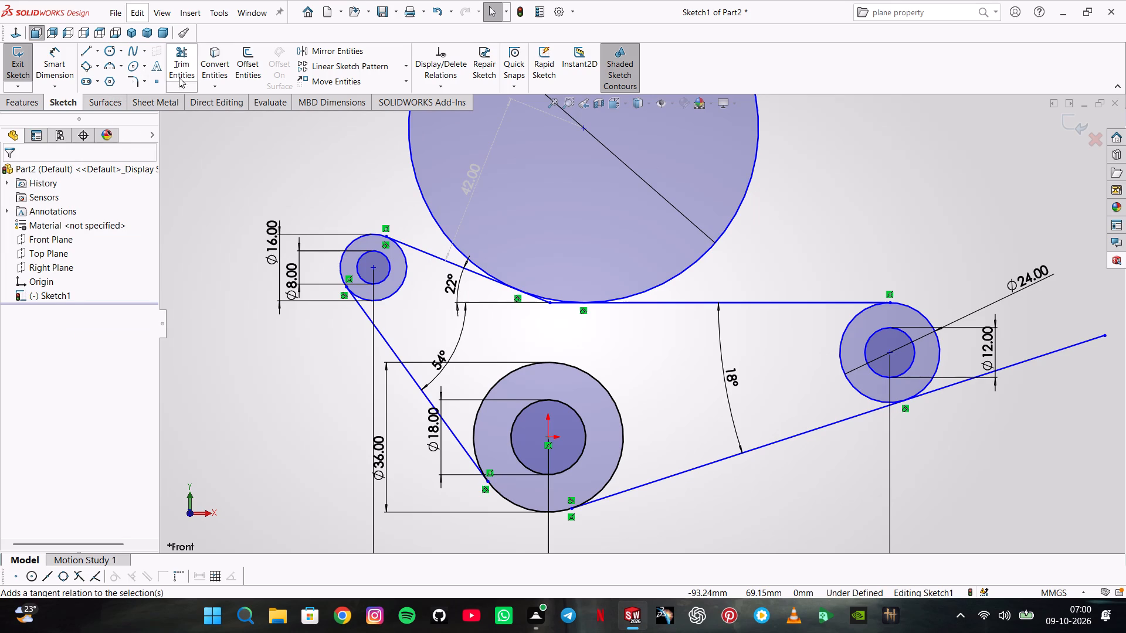
# Trim the large circle to the blend arc and remove the ends of both tangent lines beyond their tangent points.
pyautogui.click(179, 77)
pyautogui.click(409, 151)
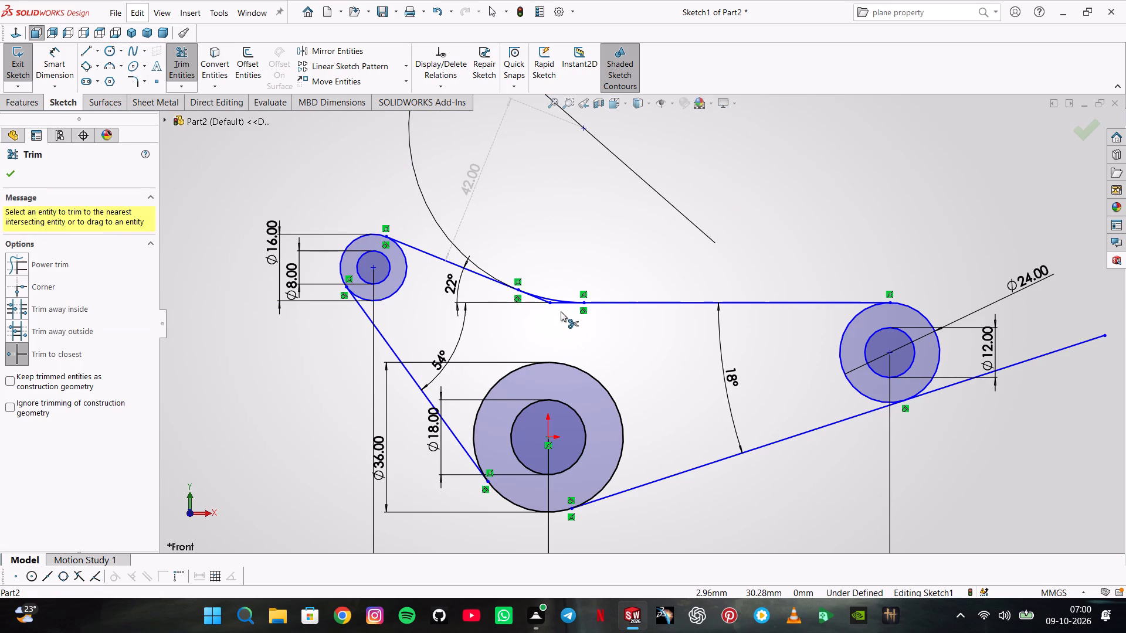
pyautogui.click(555, 301)
pyautogui.click(540, 298)
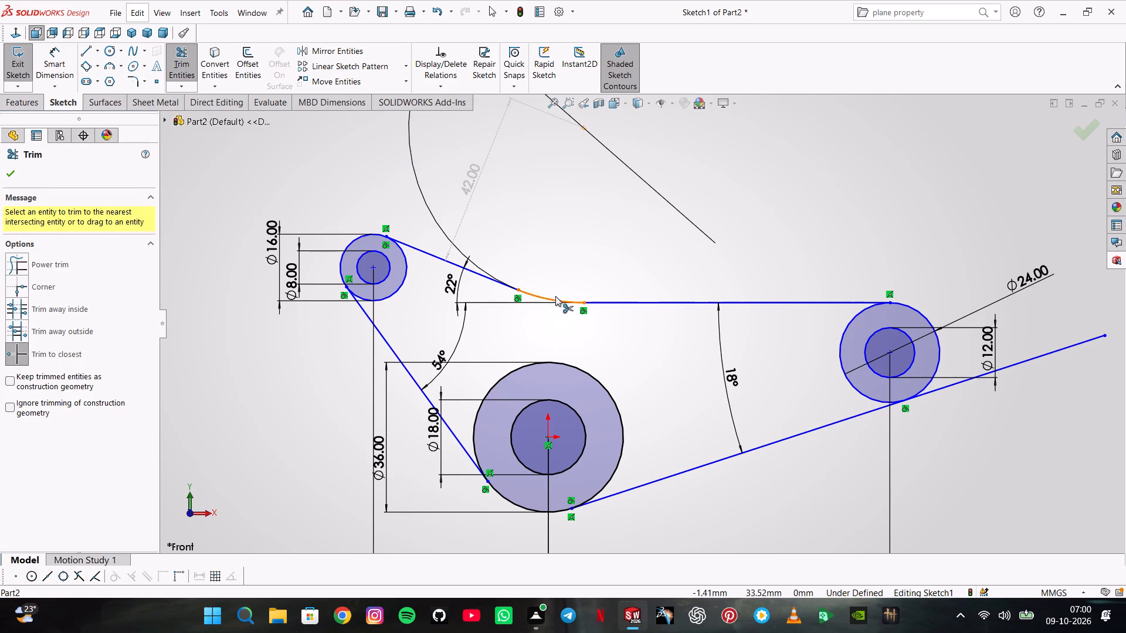
pyautogui.scroll(-6, 568, 298)
pyautogui.scroll(6, 441, 274)
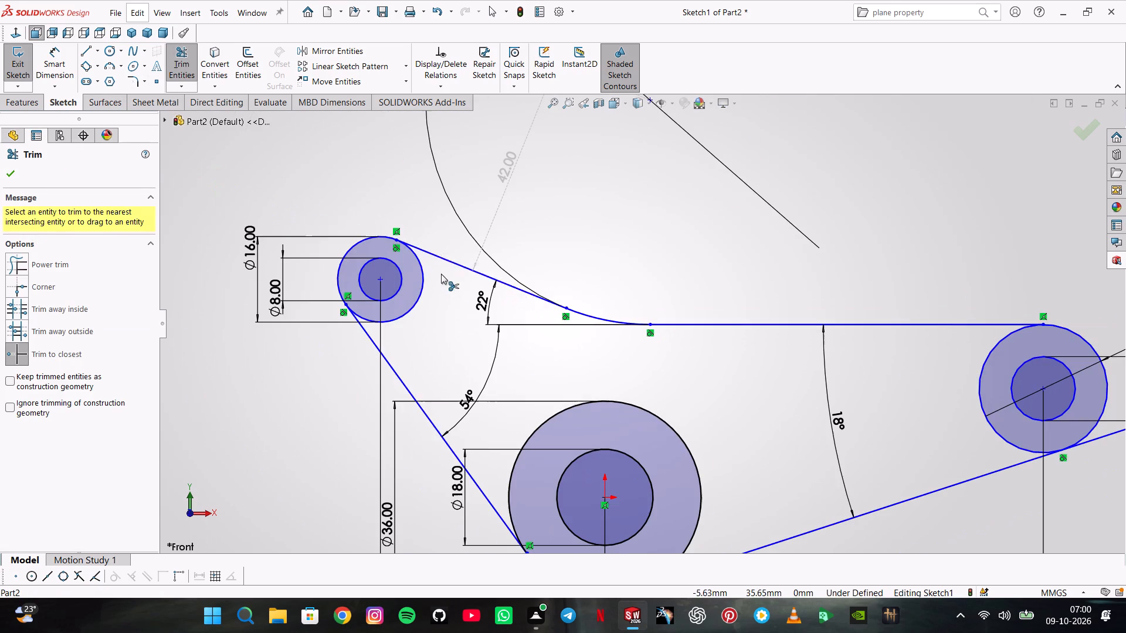
pyautogui.press('Escape')
pyautogui.press('Escape')
pyautogui.press('Escape')
# Reposition the large arc's 84 mm diameter dimension above and to the right of its centre, clear of the small end circle.
pyautogui.scroll(4, 617, 224)
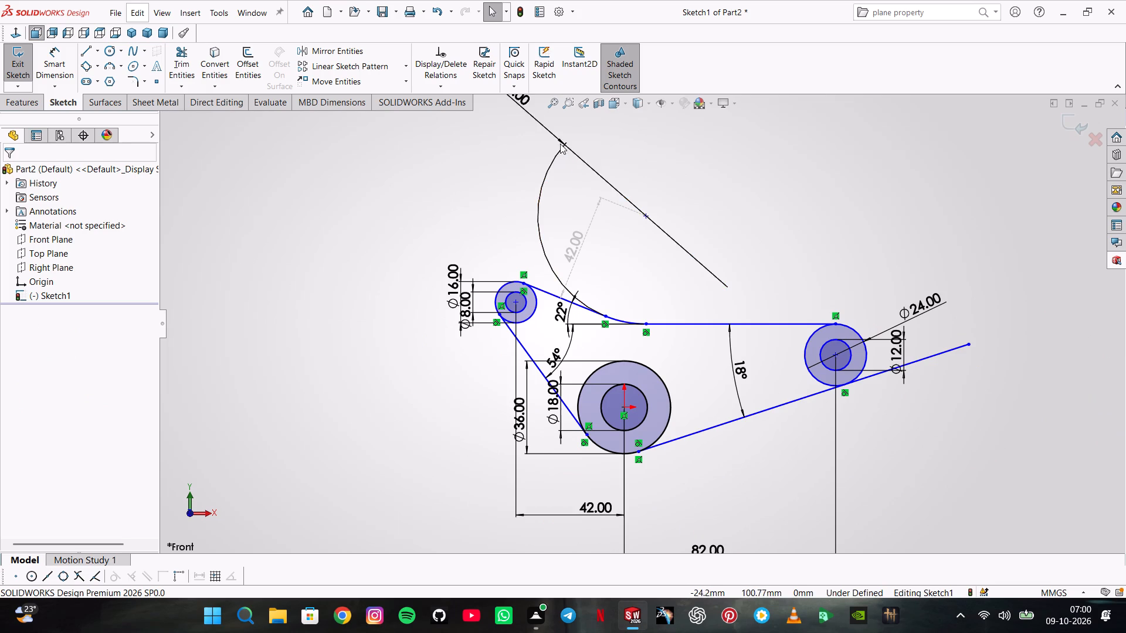
pyautogui.moveTo(557, 139); pyautogui.dragTo(787, 243)
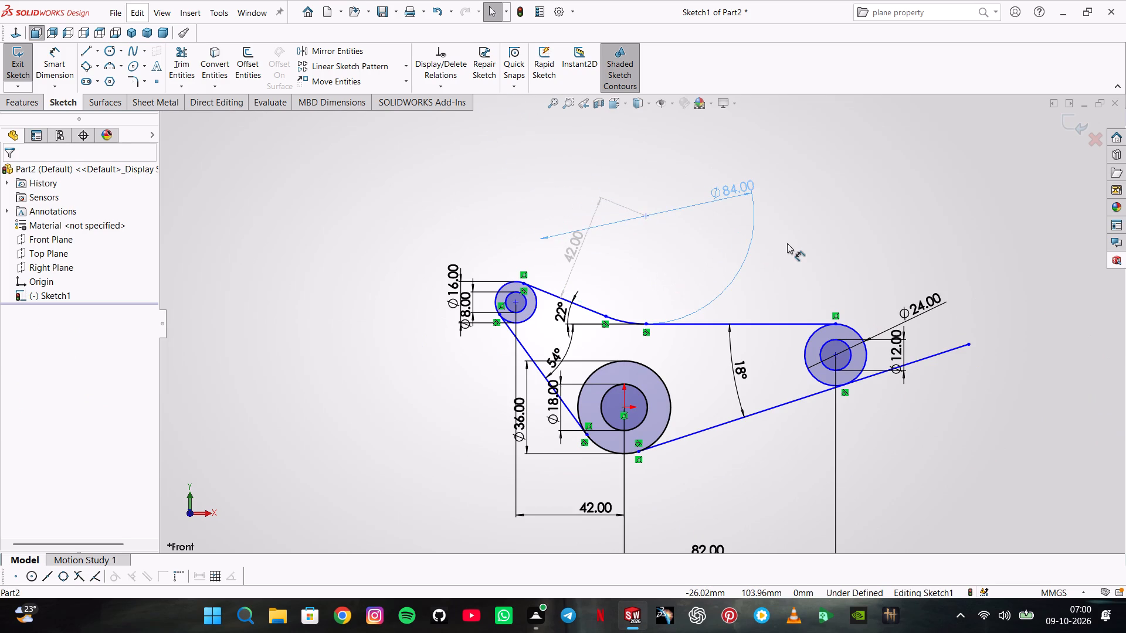
pyautogui.moveTo(787, 243); pyautogui.dragTo(787, 240)
pyautogui.press('Escape')
pyautogui.press('Escape')
pyautogui.press('Escape')
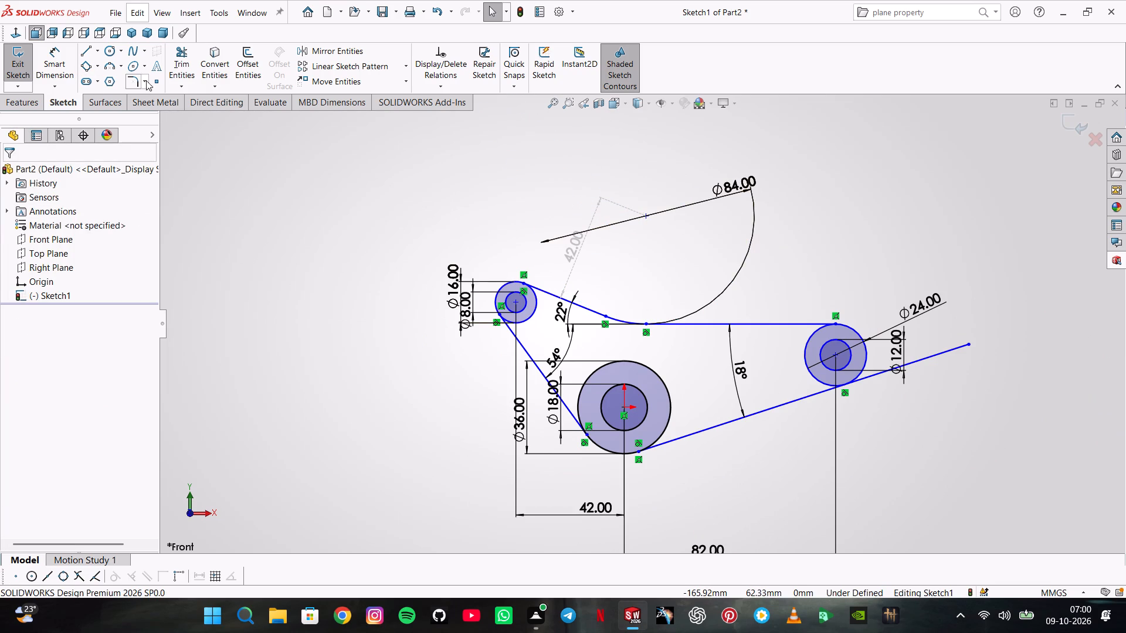
# Trim the inner portions of the 16 mm, 24 mm and 36 mm circles, leaving only their outer arcs on the outline.
pyautogui.click(171, 53)
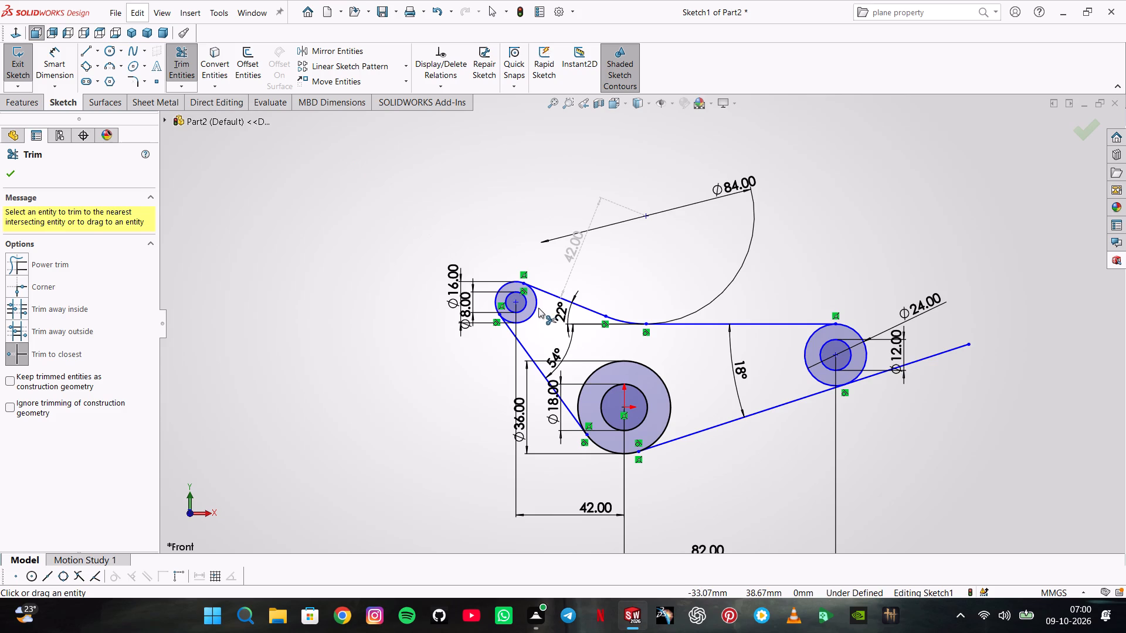
pyautogui.click(538, 308)
pyautogui.click(812, 379)
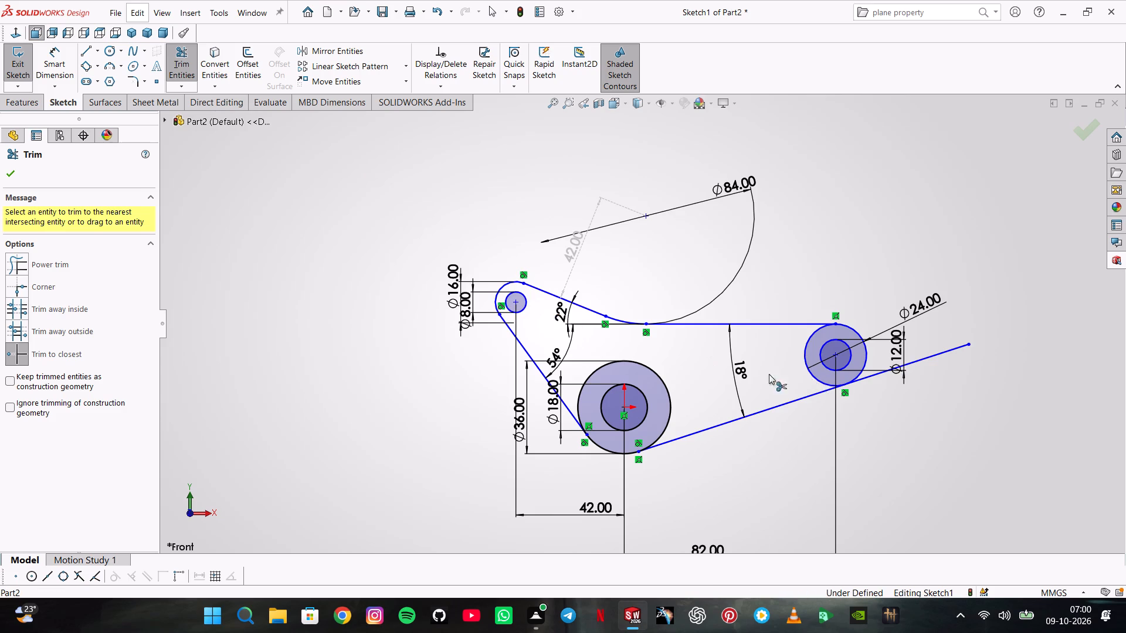
pyautogui.click(641, 366)
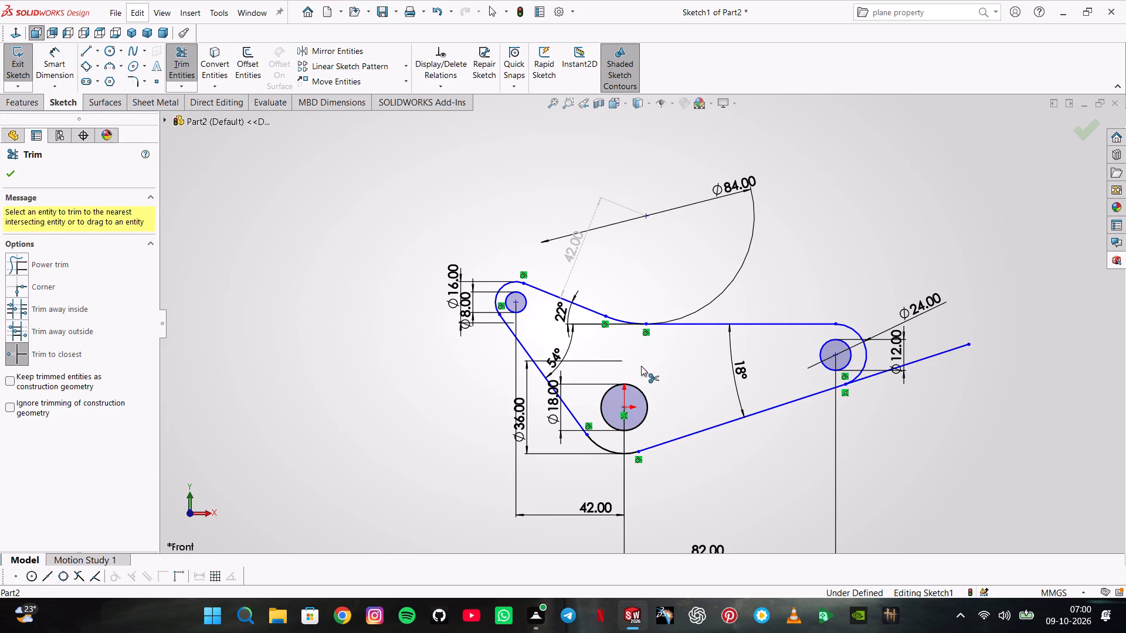
pyautogui.press('Escape')
pyautogui.press('Escape')
pyautogui.press('Escape')
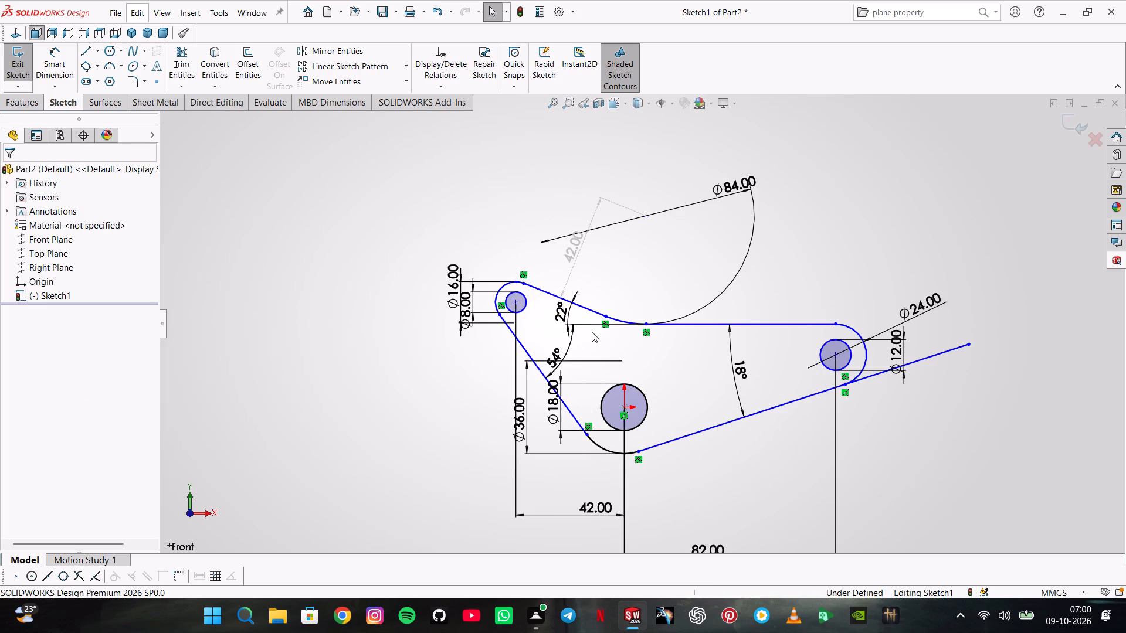
# Examine the joints between the arcs and tangent lines around the outline for gaps or leftover segments.
pyautogui.scroll(-6, 529, 317)
pyautogui.scroll(-6, 374, 325)
pyautogui.scroll(-3, 700, 230)
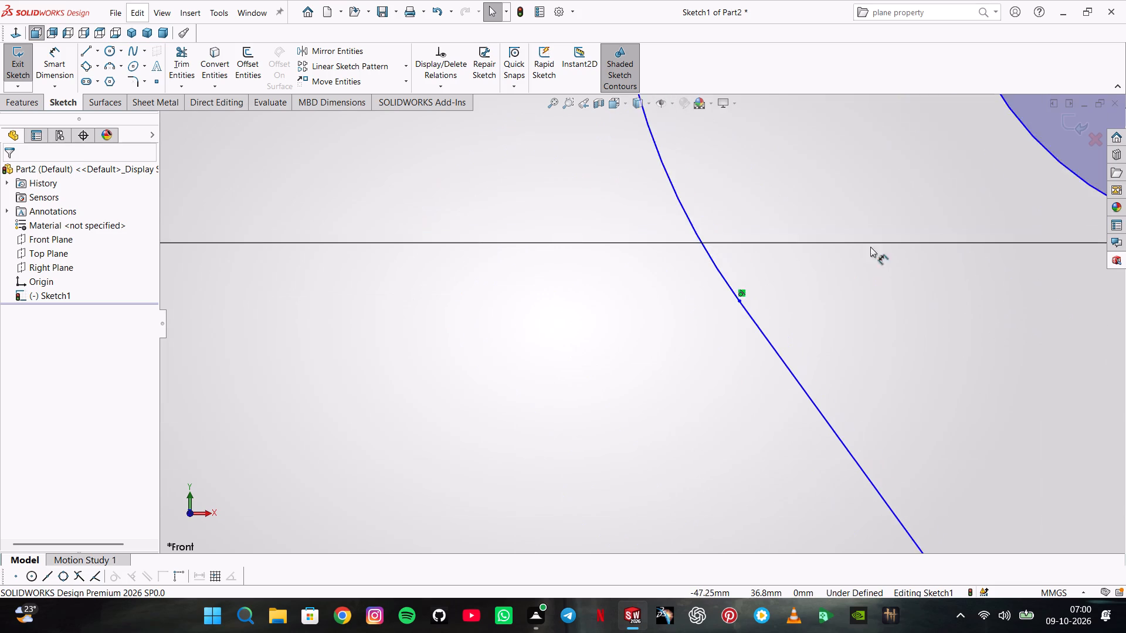
pyautogui.scroll(11, 887, 249)
pyautogui.scroll(-5, 769, 237)
pyautogui.scroll(7, 891, 342)
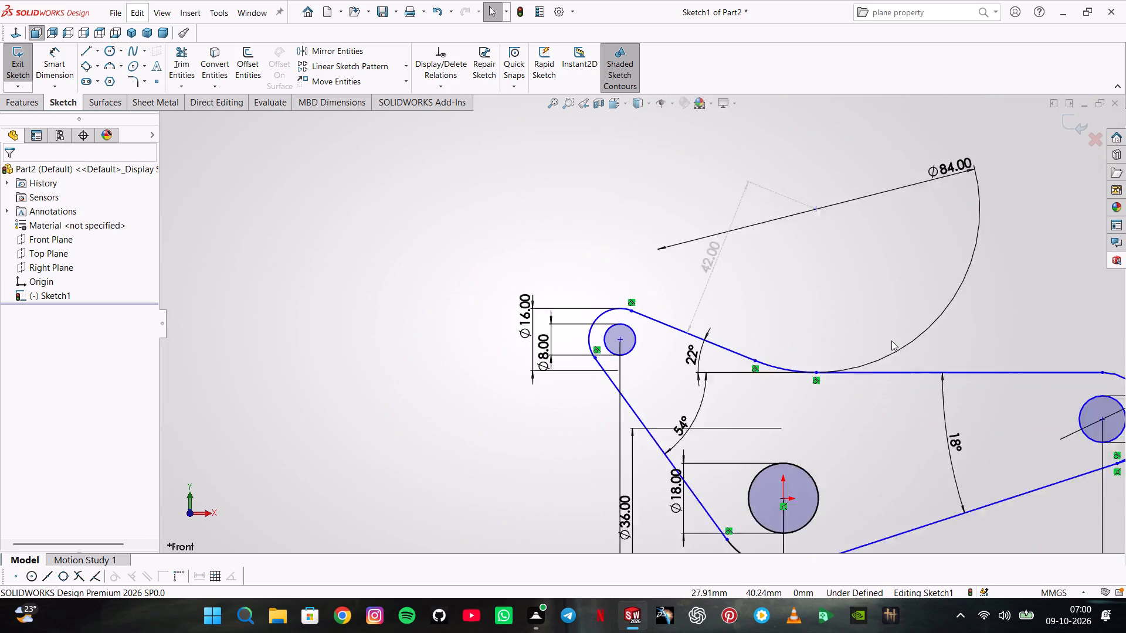
pyautogui.scroll(-7, 785, 367)
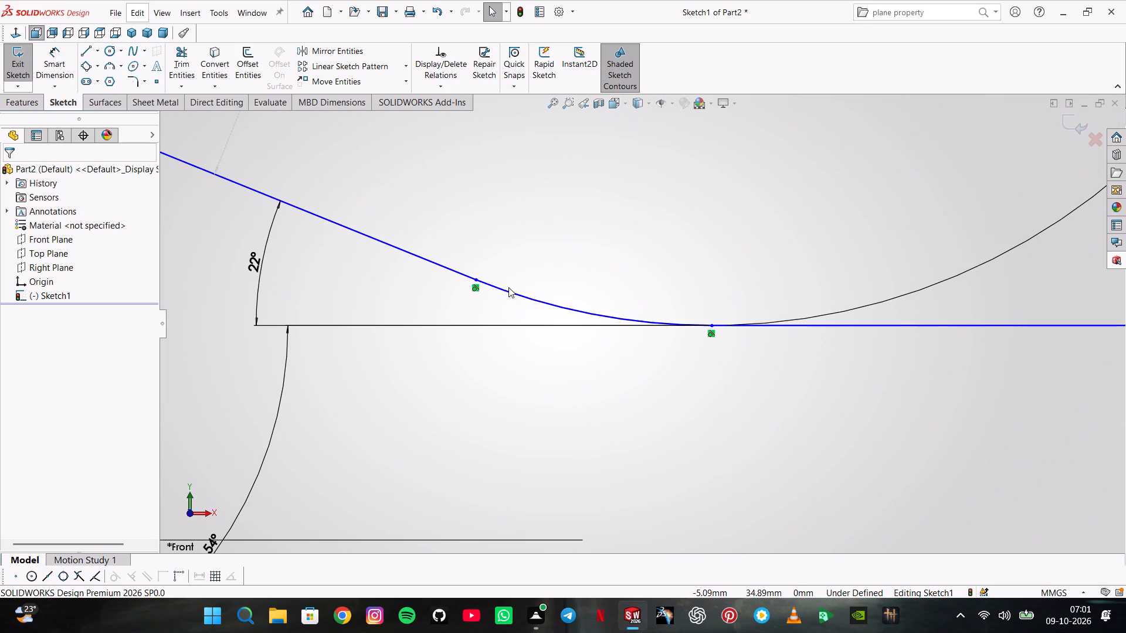
pyautogui.scroll(-6, 512, 286)
pyautogui.scroll(13, 759, 311)
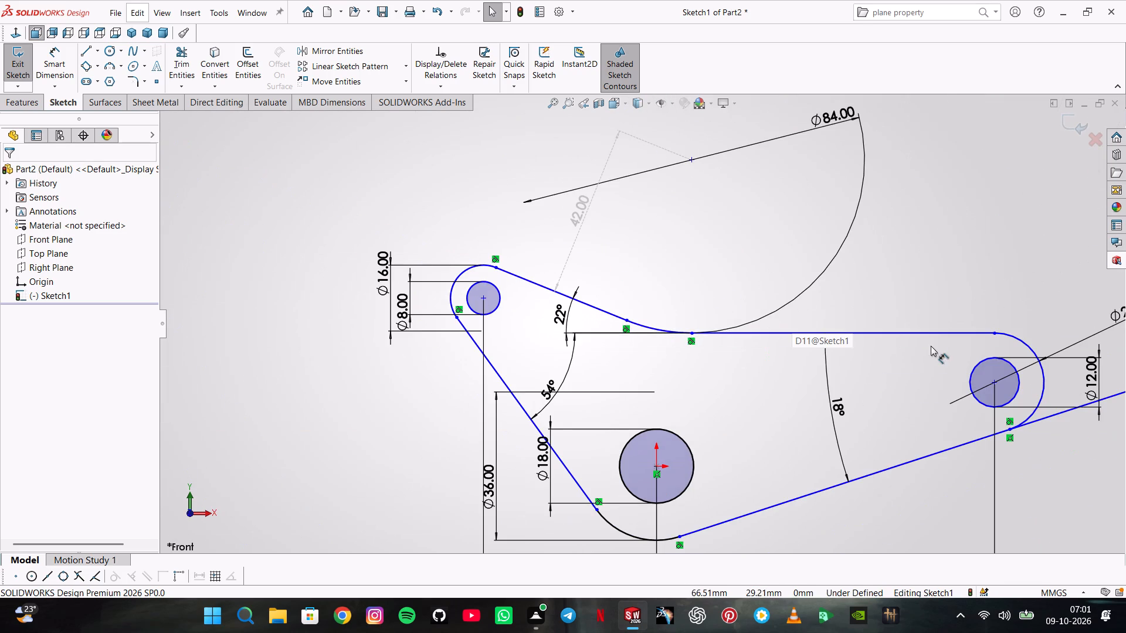
# Trim the end of the lower tangent line that extends past the 24 mm arc to close the outline.
pyautogui.scroll(-6, 1035, 391)
pyautogui.press('Escape')
pyautogui.press('Escape')
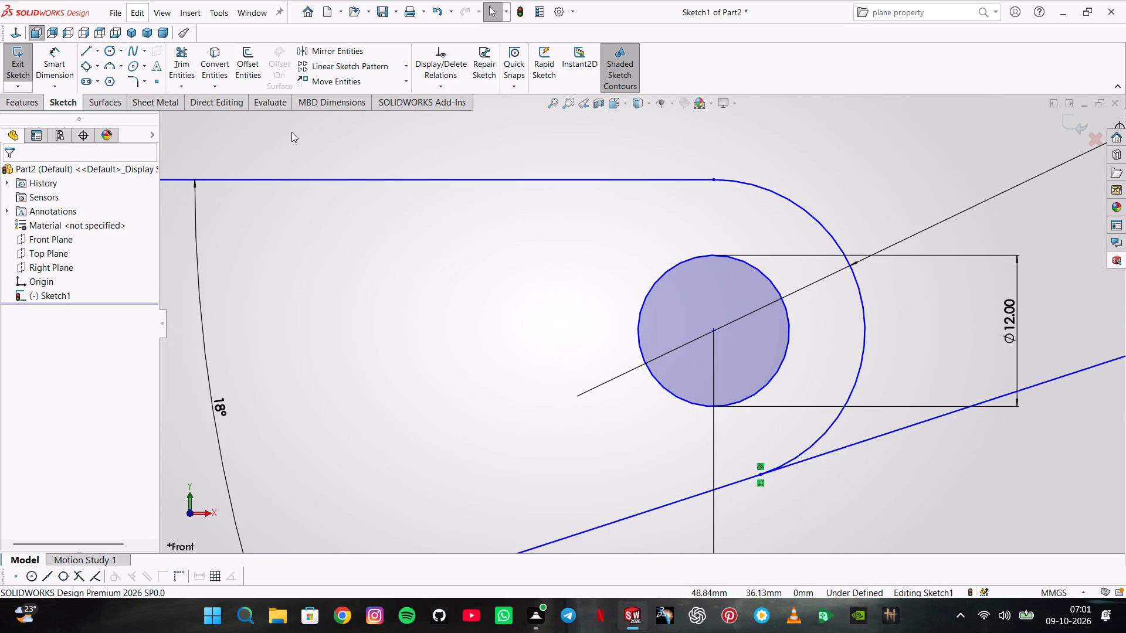
pyautogui.click(193, 73)
pyautogui.click(901, 434)
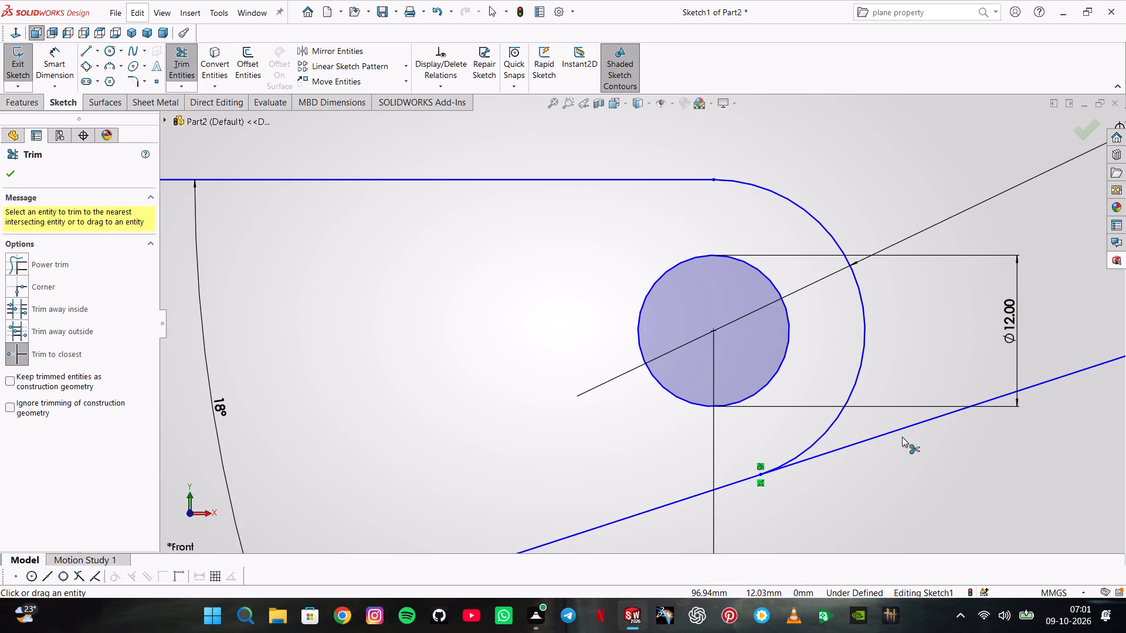
pyautogui.click(903, 433)
pyautogui.click(903, 431)
pyautogui.scroll(2, 901, 428)
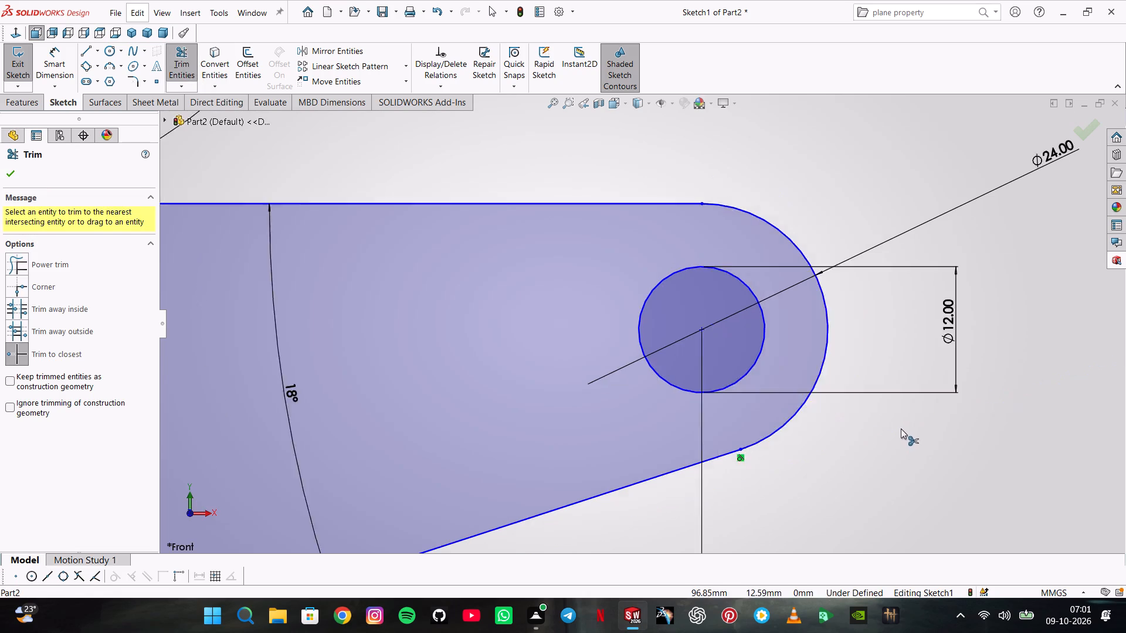
pyautogui.scroll(3, 901, 428)
pyautogui.scroll(3, 473, 402)
pyautogui.scroll(1, 314, 284)
pyautogui.scroll(-3, 314, 284)
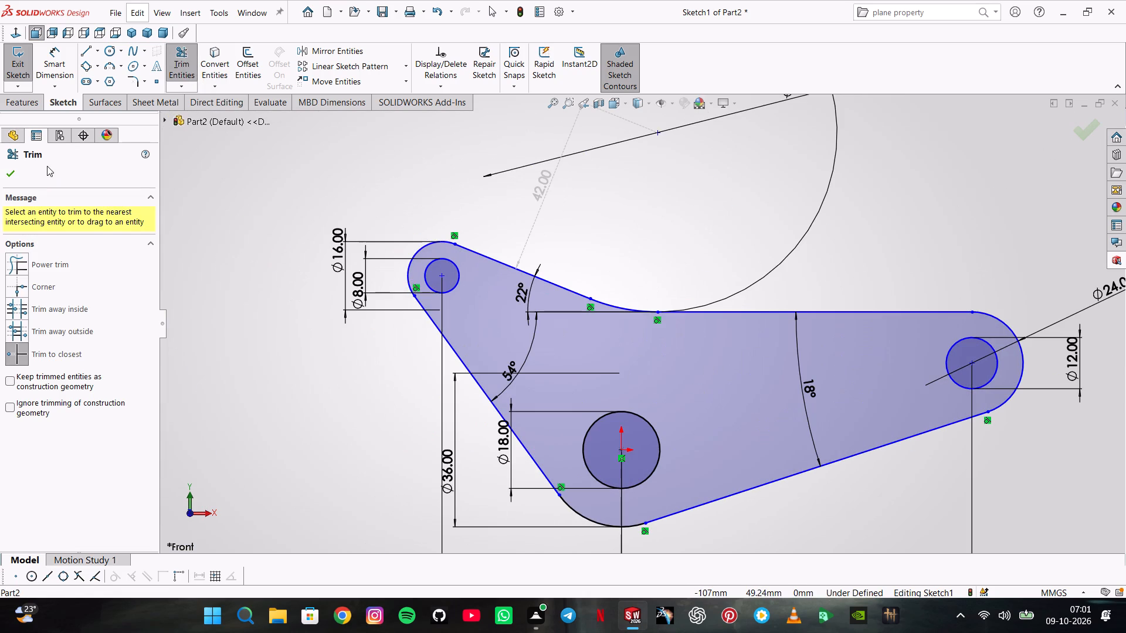
pyautogui.click(12, 177)
# Extrude the closed outline with its three holes as a blind boss 8 mm deep.
pyautogui.click(23, 108)
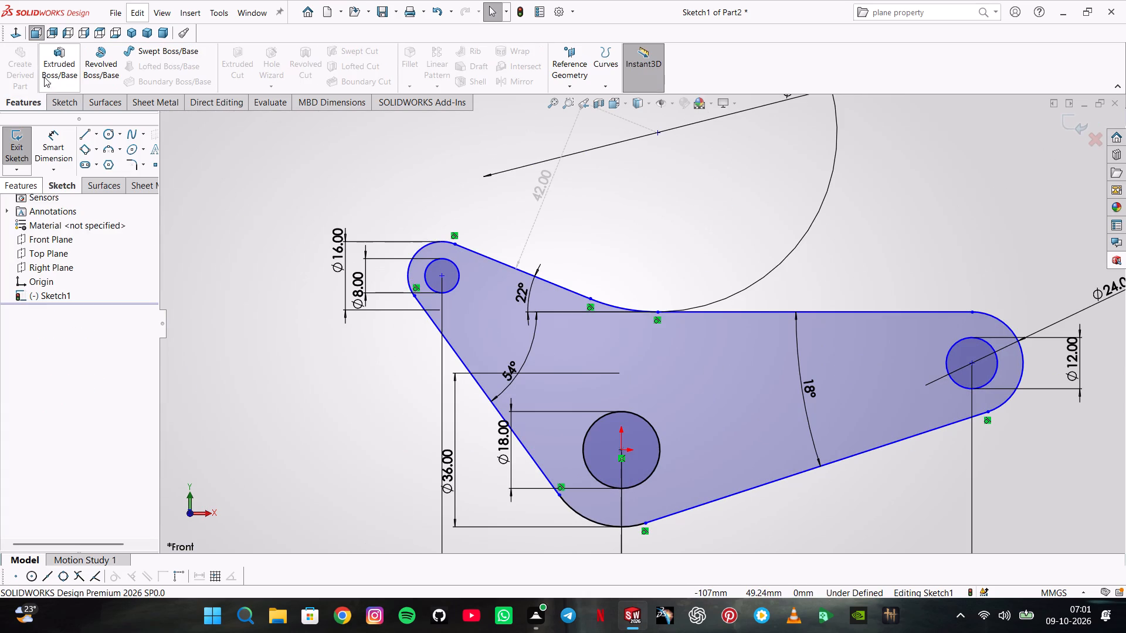
pyautogui.click(45, 76)
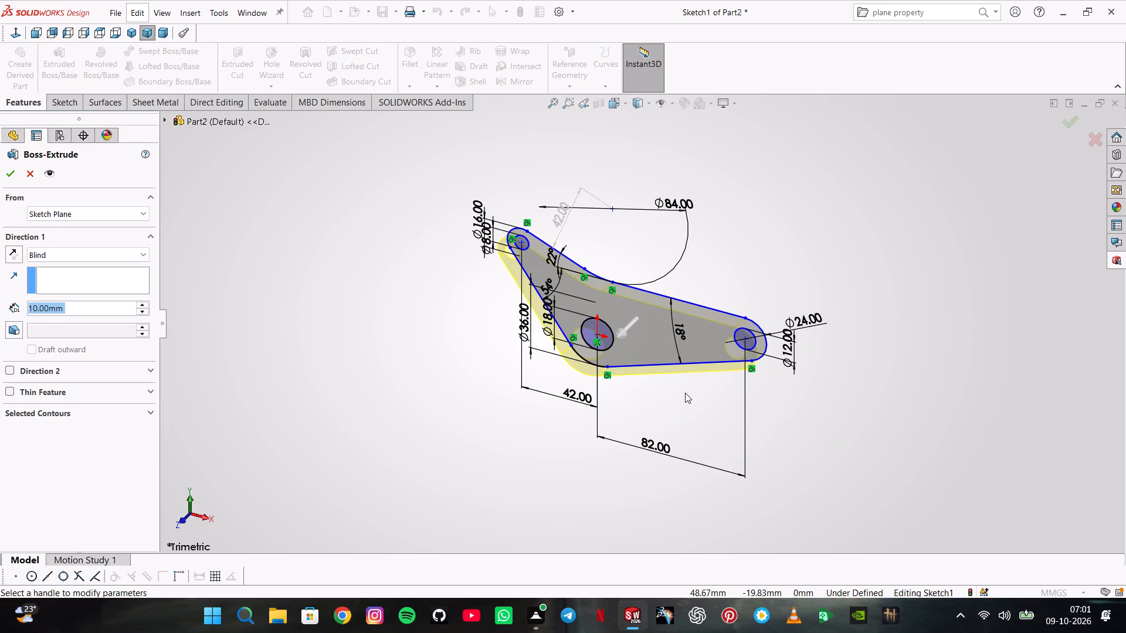
pyautogui.press('8')
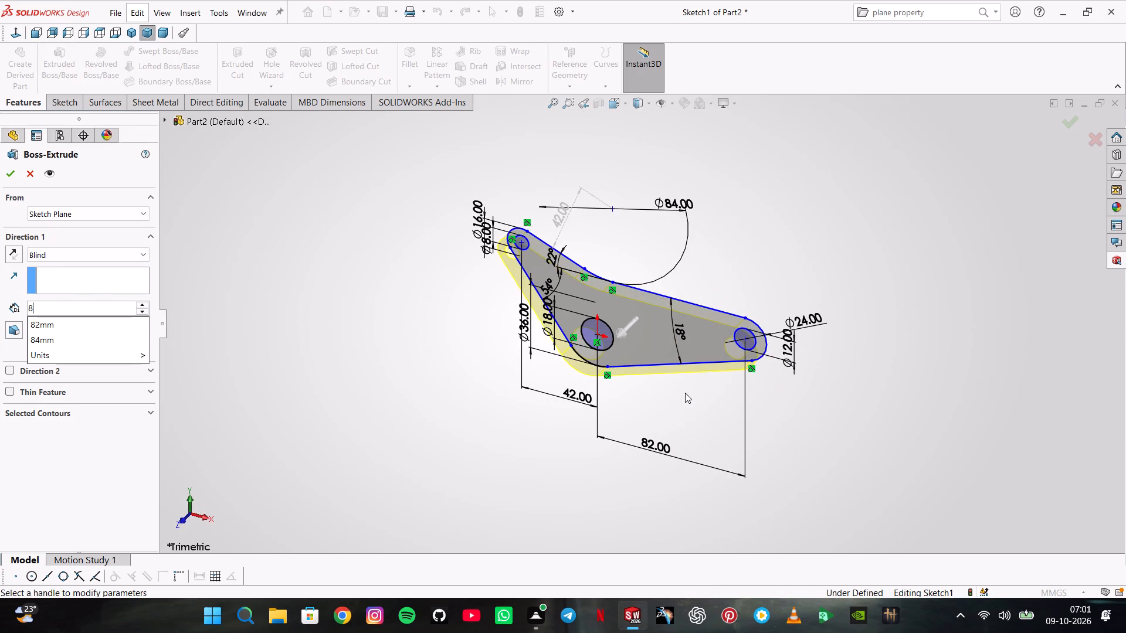
pyautogui.press('Return')
pyautogui.press('Return')
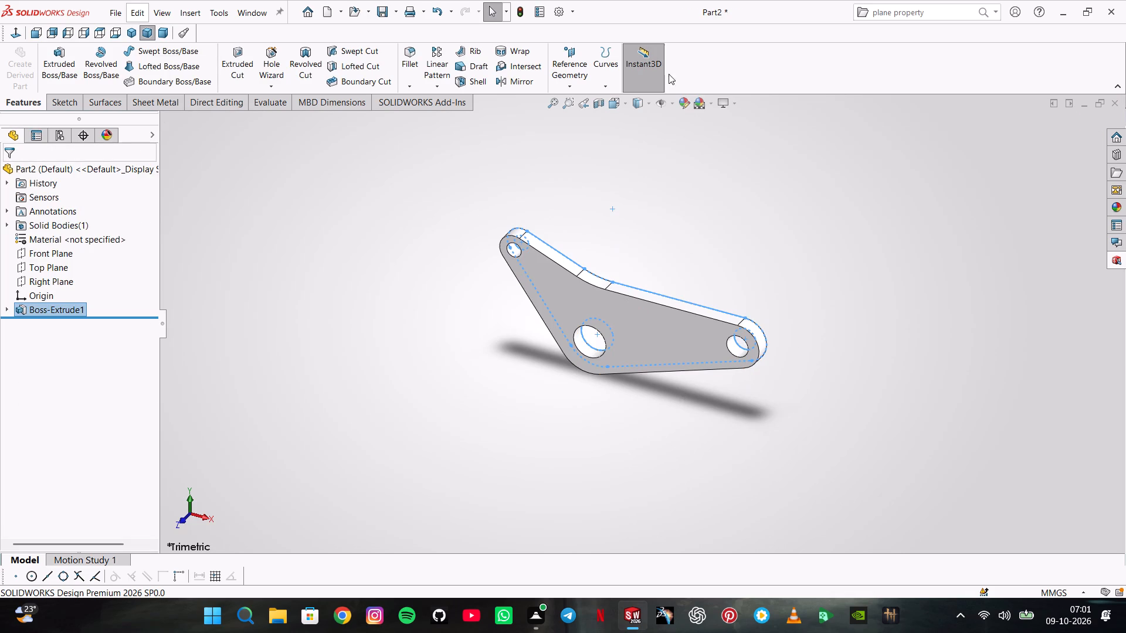
# Apply the Warehouse scene to the part and clear the selection.
pyautogui.click(711, 100)
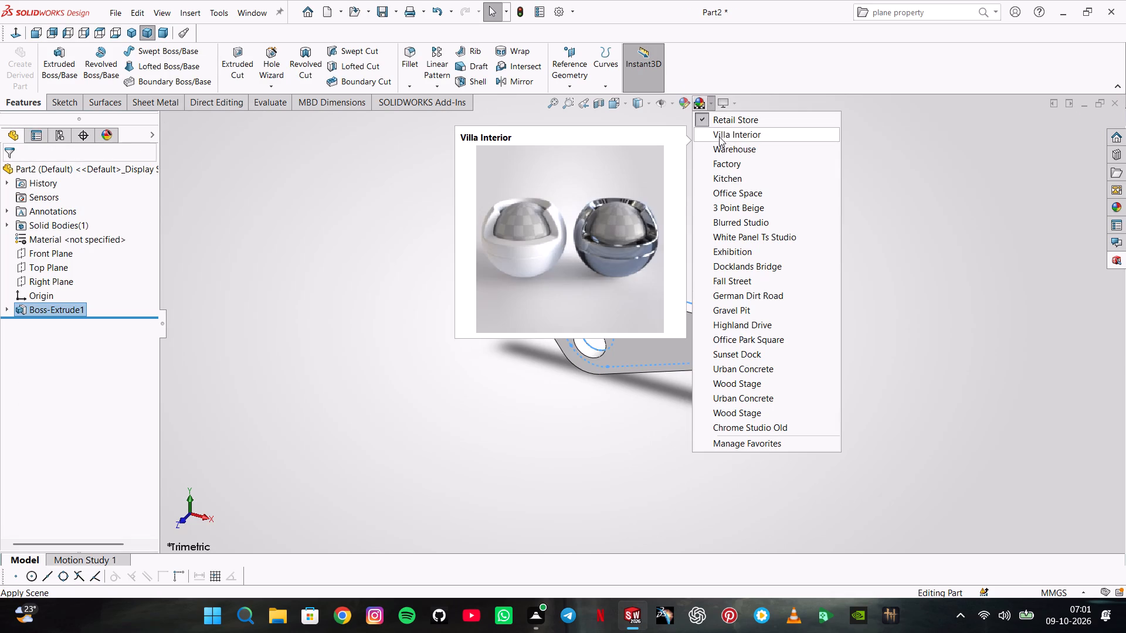
pyautogui.click(725, 144)
pyautogui.click(695, 217)
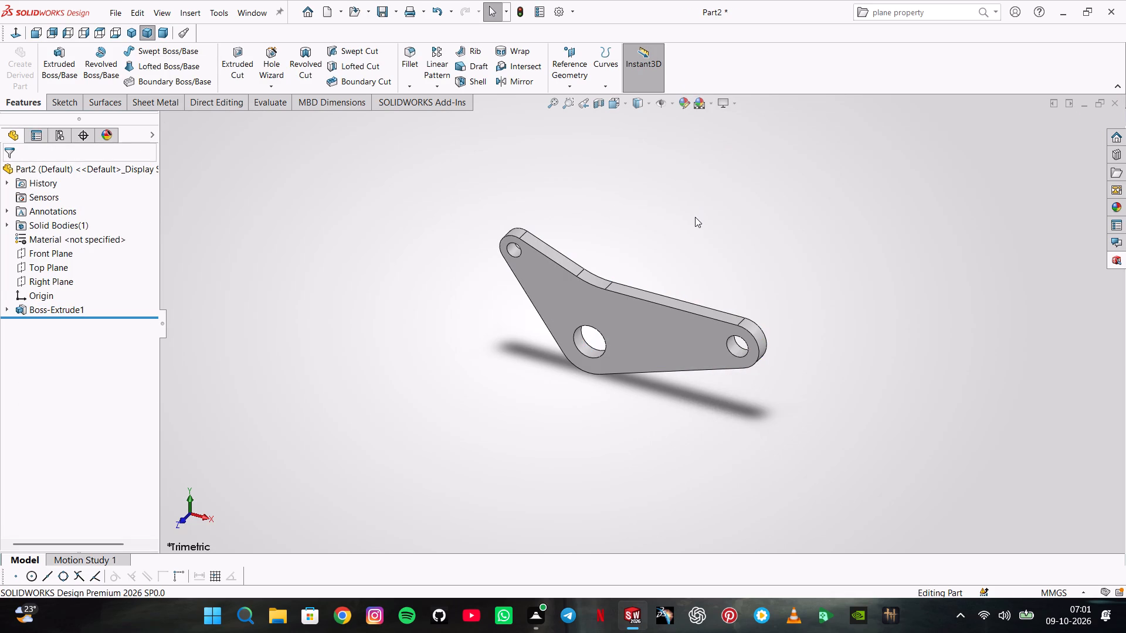
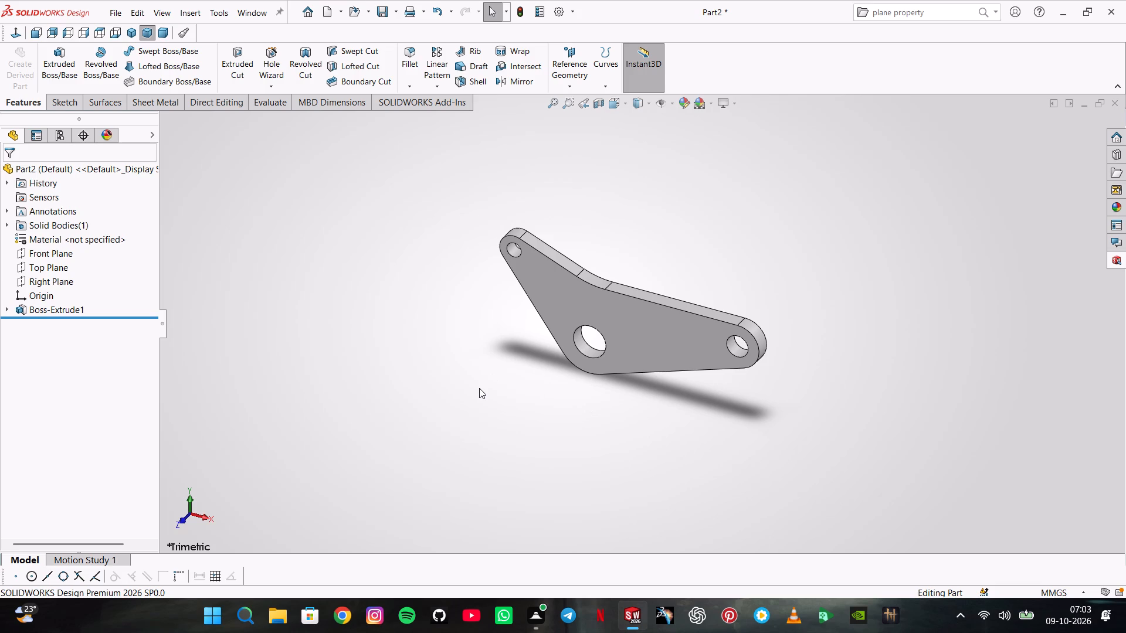
# Open a sketch on the plate's front face and draw a tilted three-point rectangle about 10 mm wide across the long arm.
pyautogui.click(578, 300)
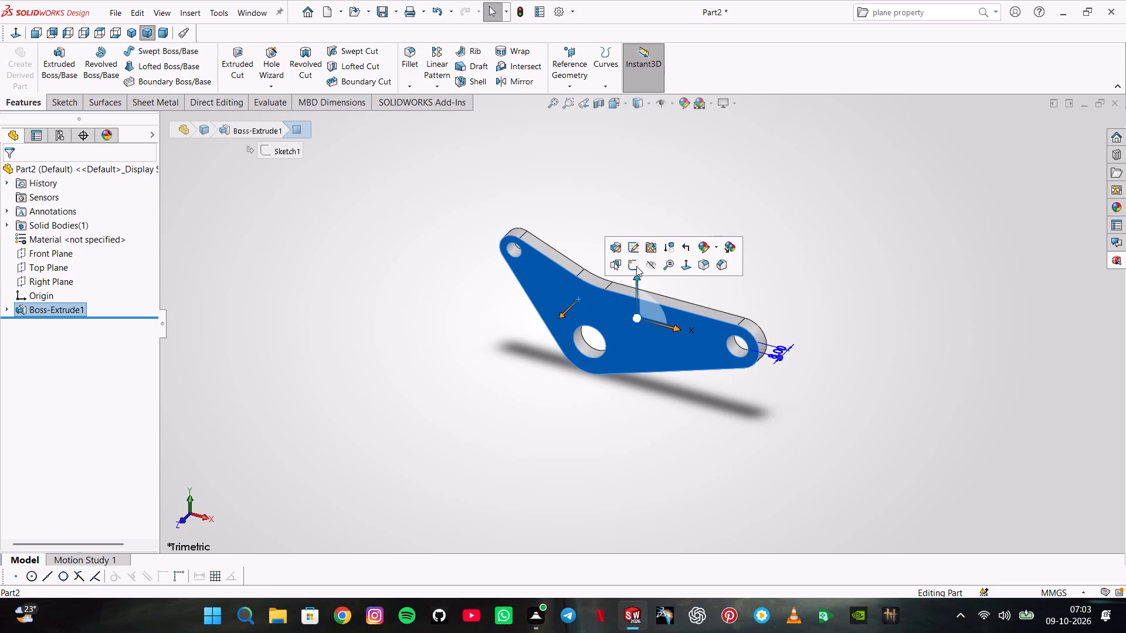
pyautogui.click(636, 266)
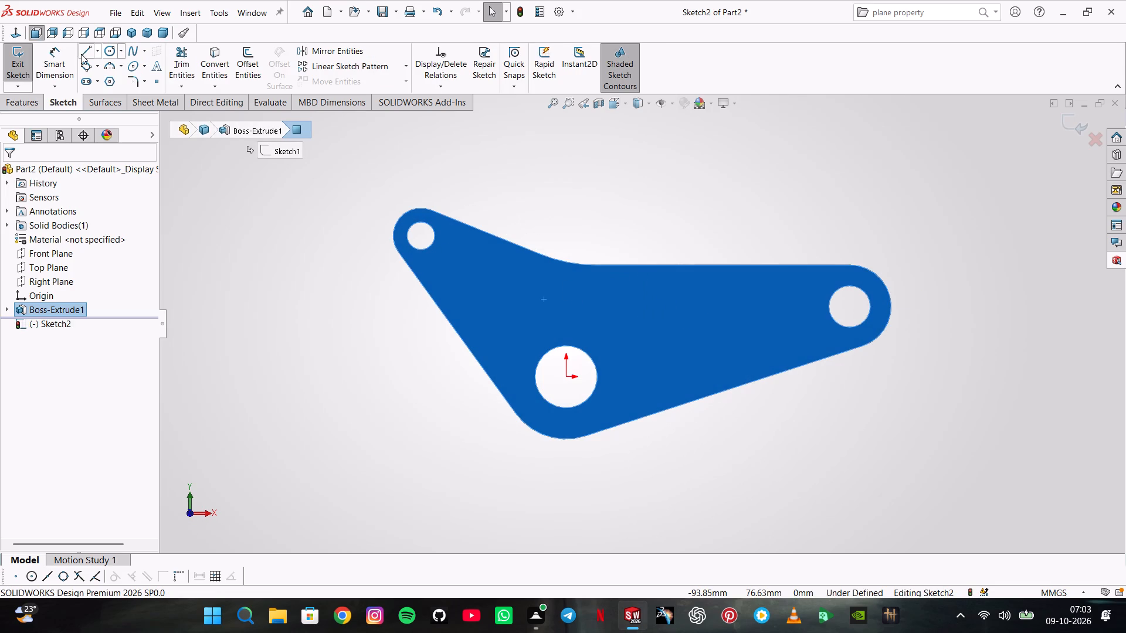
pyautogui.click(89, 65)
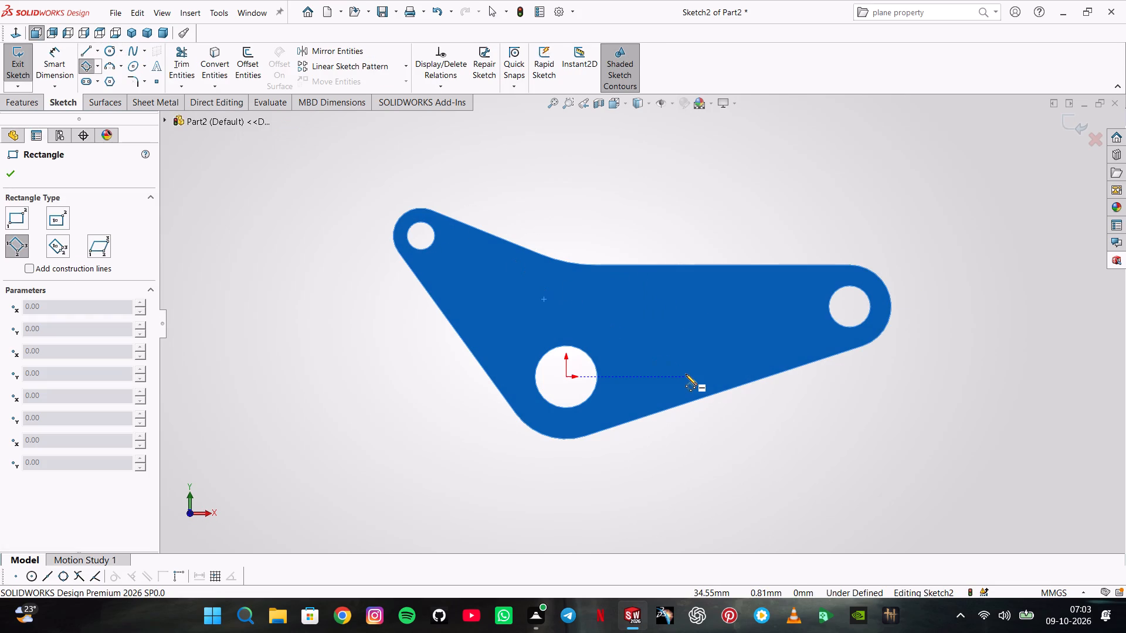
pyautogui.click(715, 379)
pyautogui.click(749, 369)
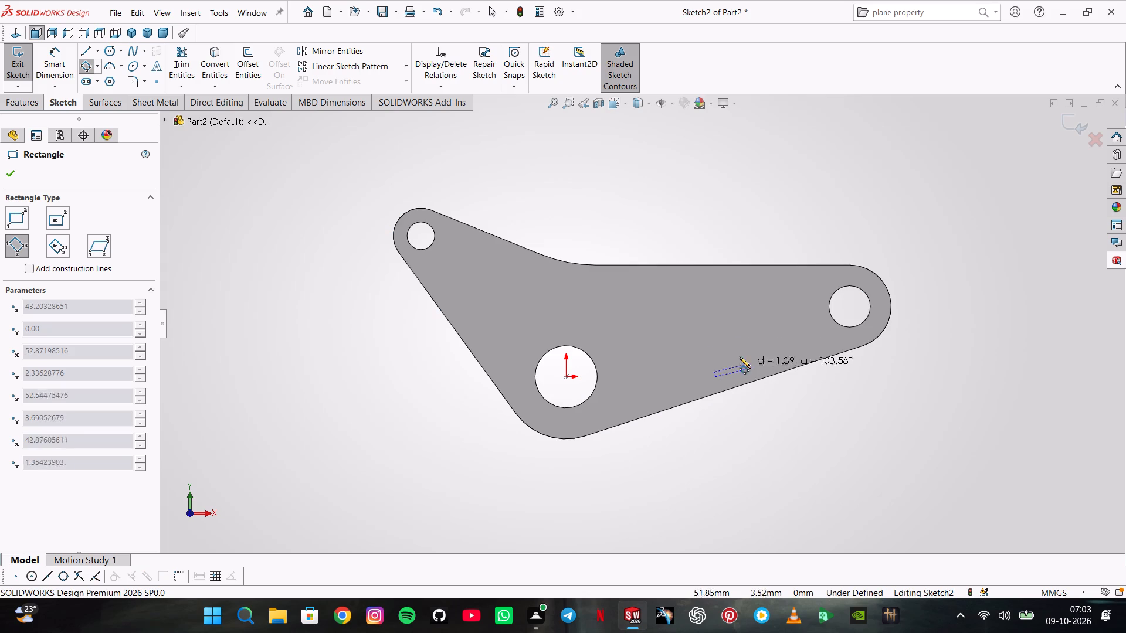
pyautogui.click(705, 297)
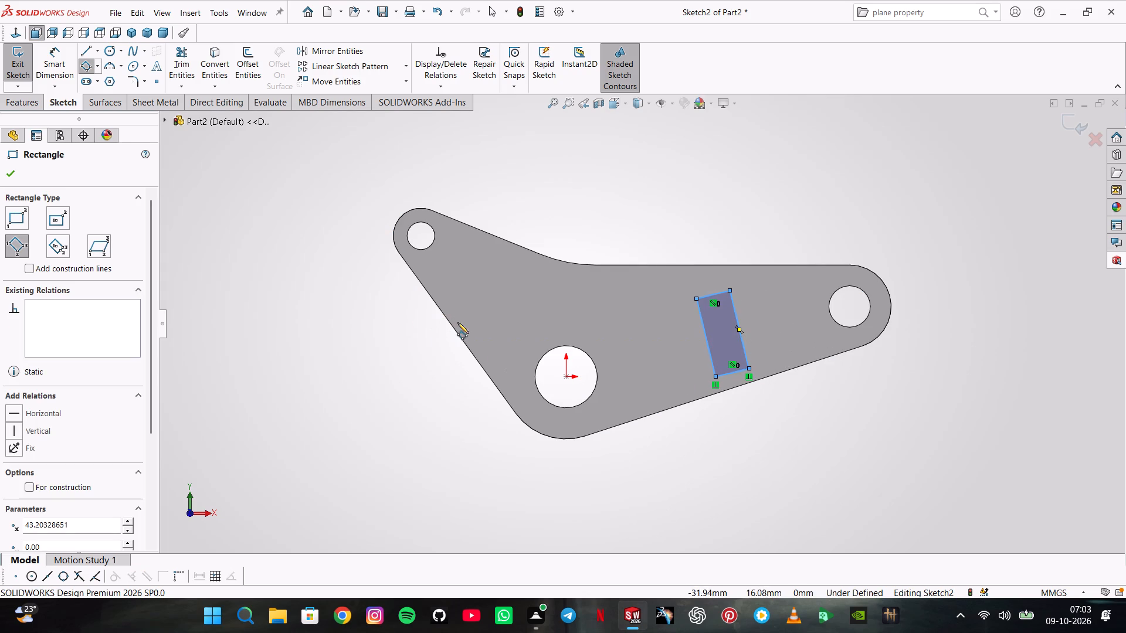
# Draw a second tilted three-point rectangle about 9.5 mm wide across the short arm, starting near its slanted outer edge.
pyautogui.click(463, 324)
pyautogui.click(482, 350)
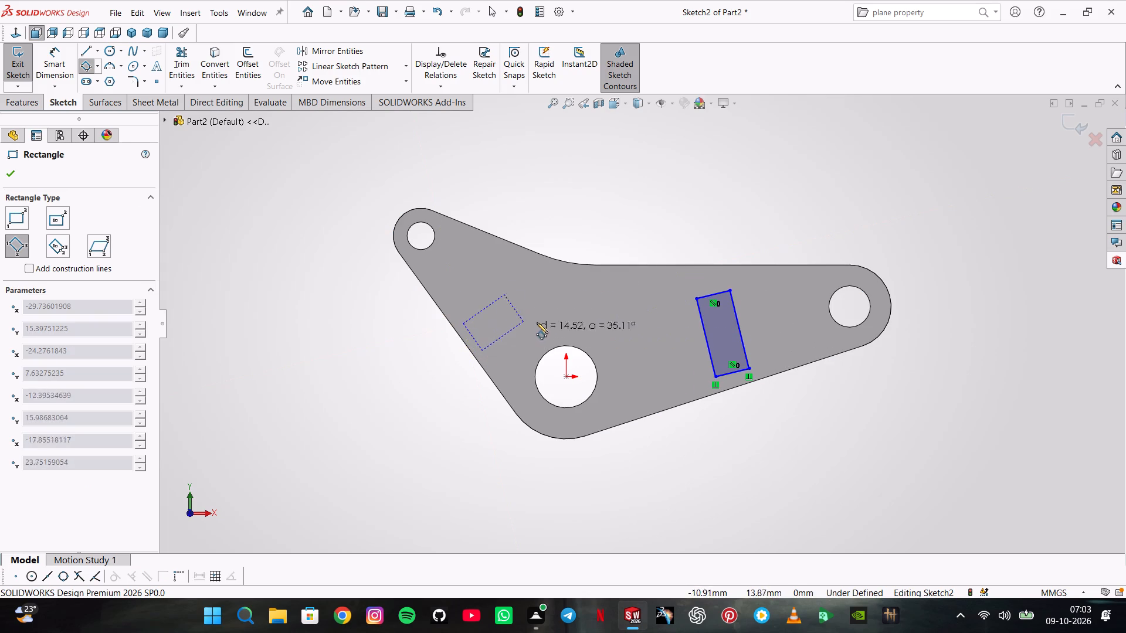
pyautogui.click(553, 307)
pyautogui.press('`')
pyautogui.press('Escape')
pyautogui.press('Escape')
pyautogui.press('Escape')
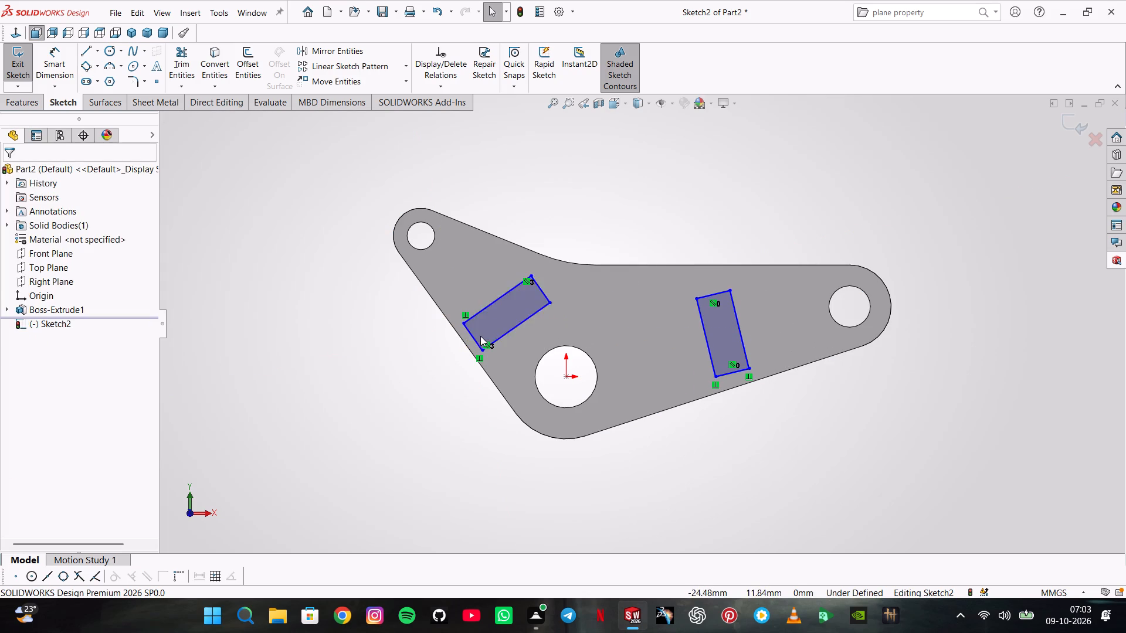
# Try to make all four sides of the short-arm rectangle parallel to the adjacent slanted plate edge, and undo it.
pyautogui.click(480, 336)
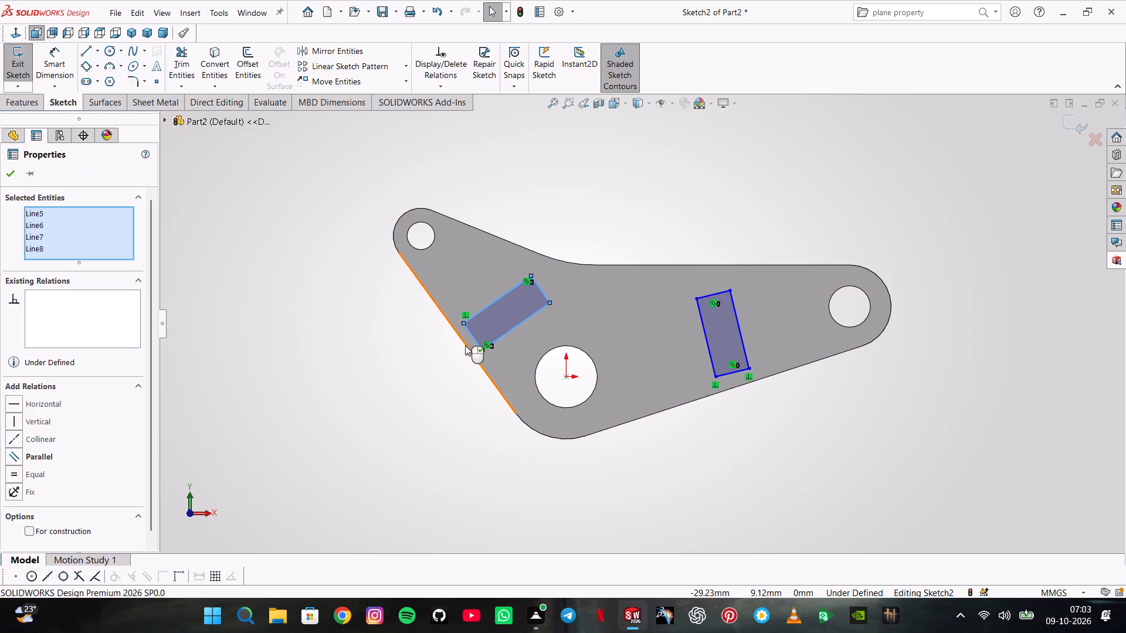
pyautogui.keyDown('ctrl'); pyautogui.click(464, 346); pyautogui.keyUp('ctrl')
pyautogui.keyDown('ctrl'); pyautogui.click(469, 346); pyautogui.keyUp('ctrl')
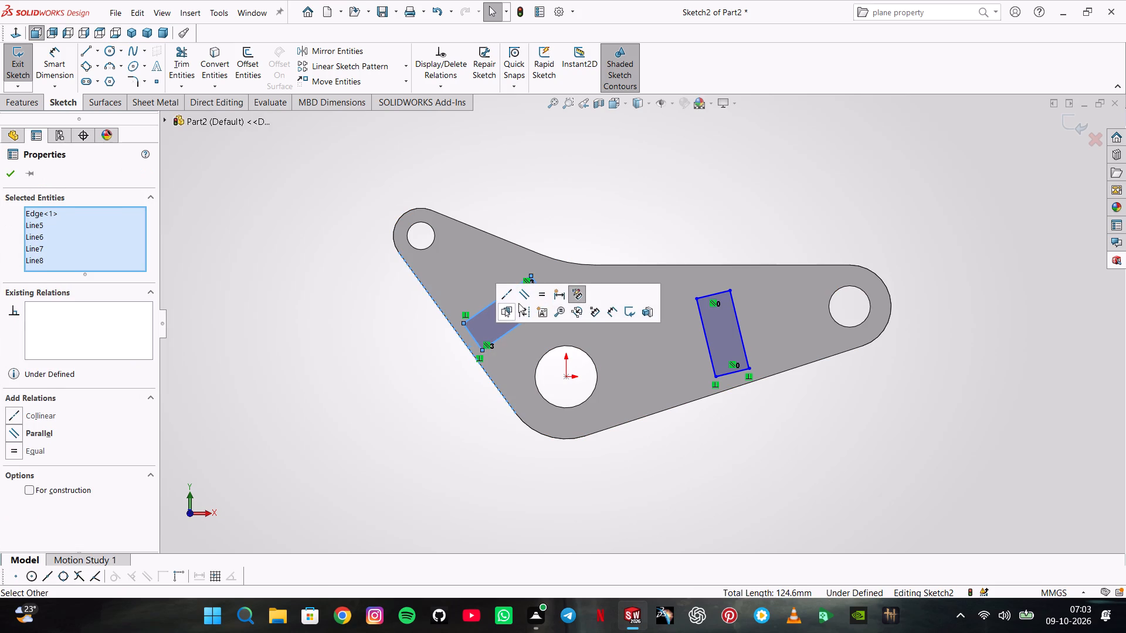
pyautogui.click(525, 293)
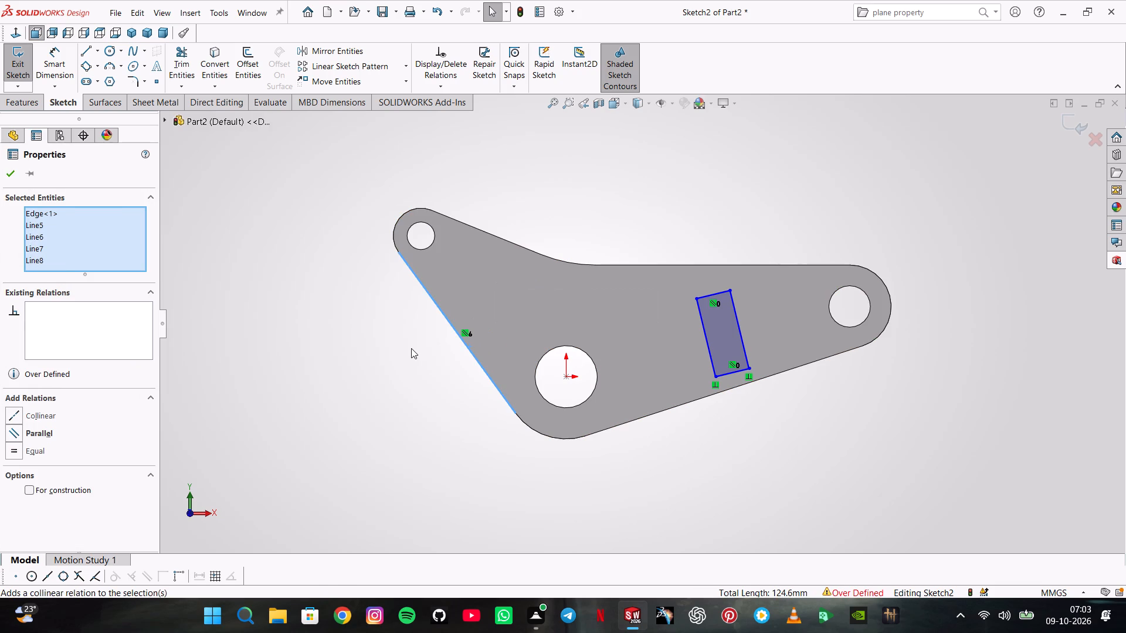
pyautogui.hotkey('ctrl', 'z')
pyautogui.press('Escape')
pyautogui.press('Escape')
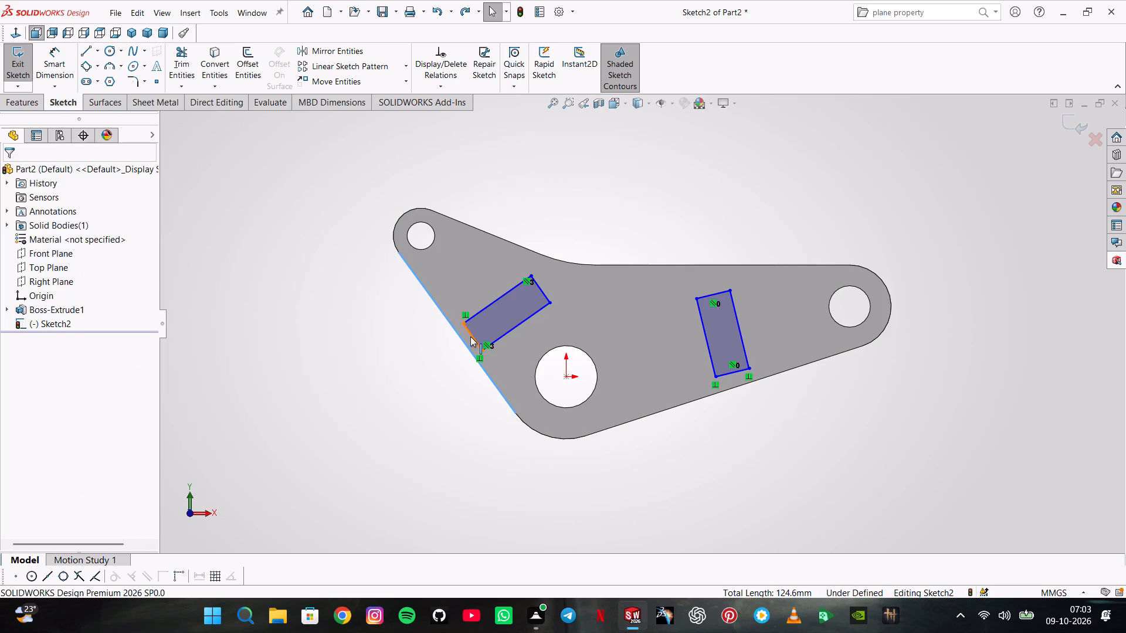
# Make the lower short side of each rectangle parallel to the plate's neighbouring slanted edge.
pyautogui.click(470, 336)
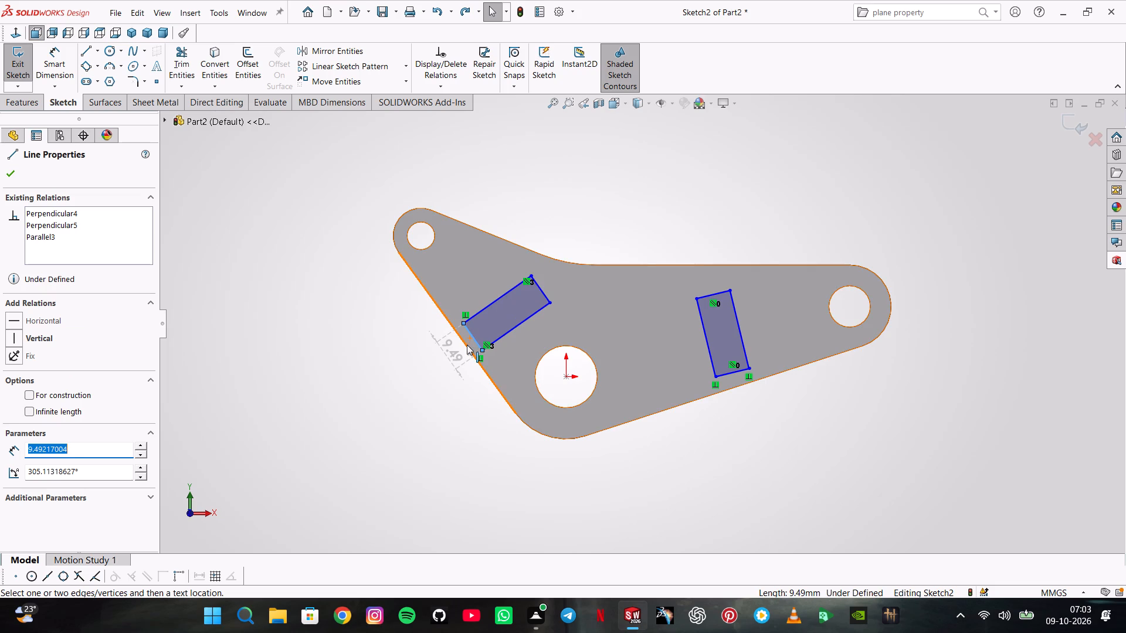
pyautogui.keyDown('ctrl'); pyautogui.click(467, 345); pyautogui.keyUp('ctrl')
pyautogui.click(540, 298)
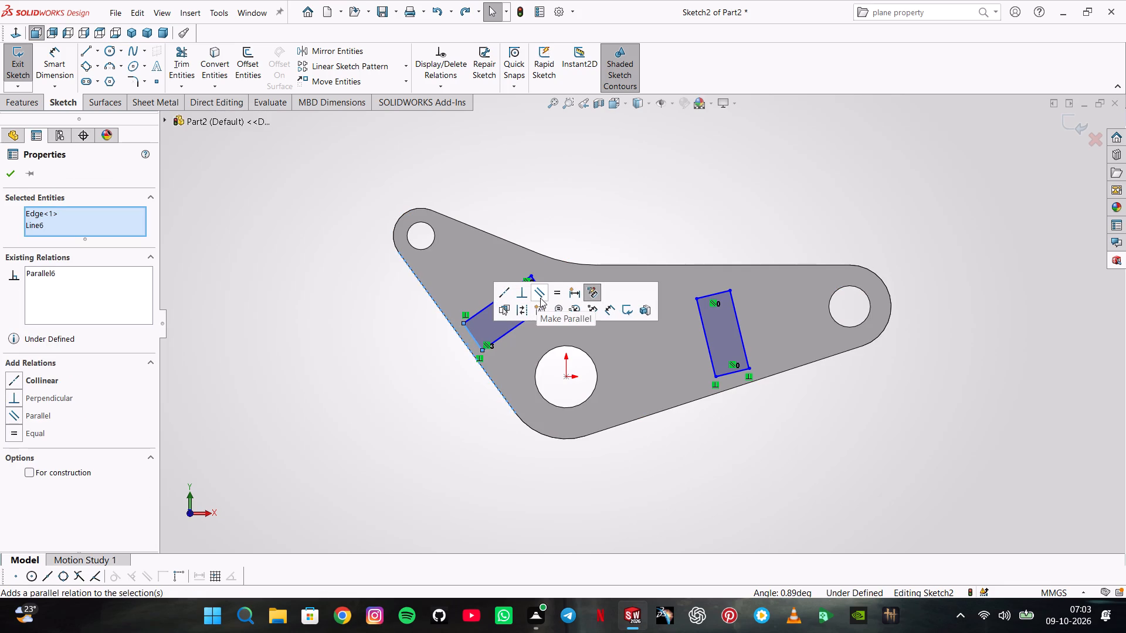
pyautogui.click(584, 213)
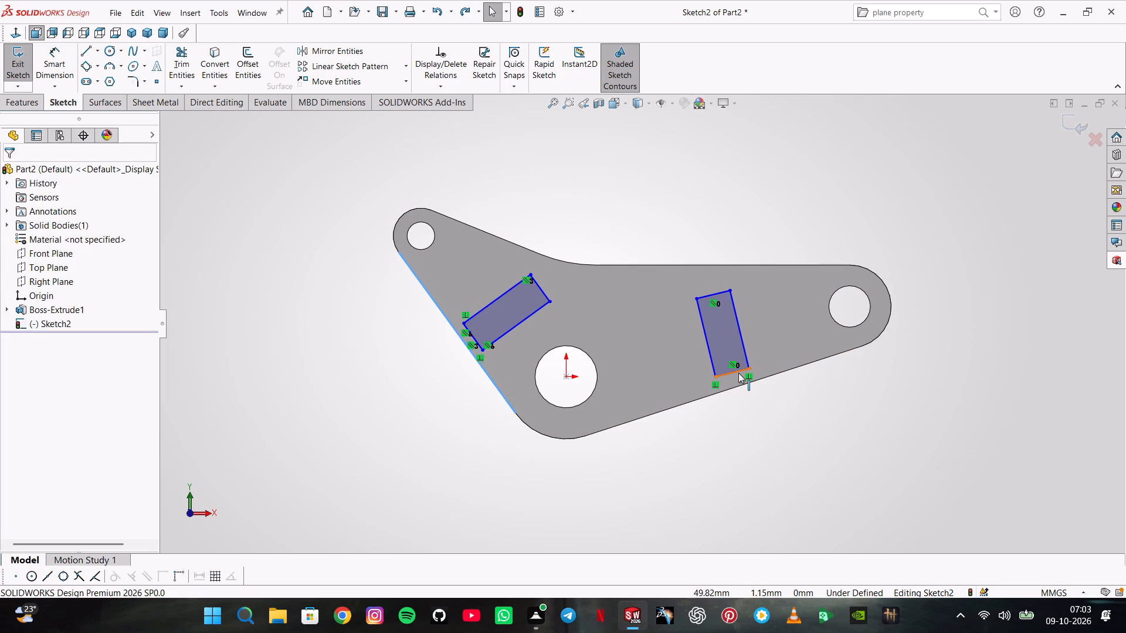
pyautogui.keyDown('ctrl'); pyautogui.click(738, 373); pyautogui.keyUp('ctrl')
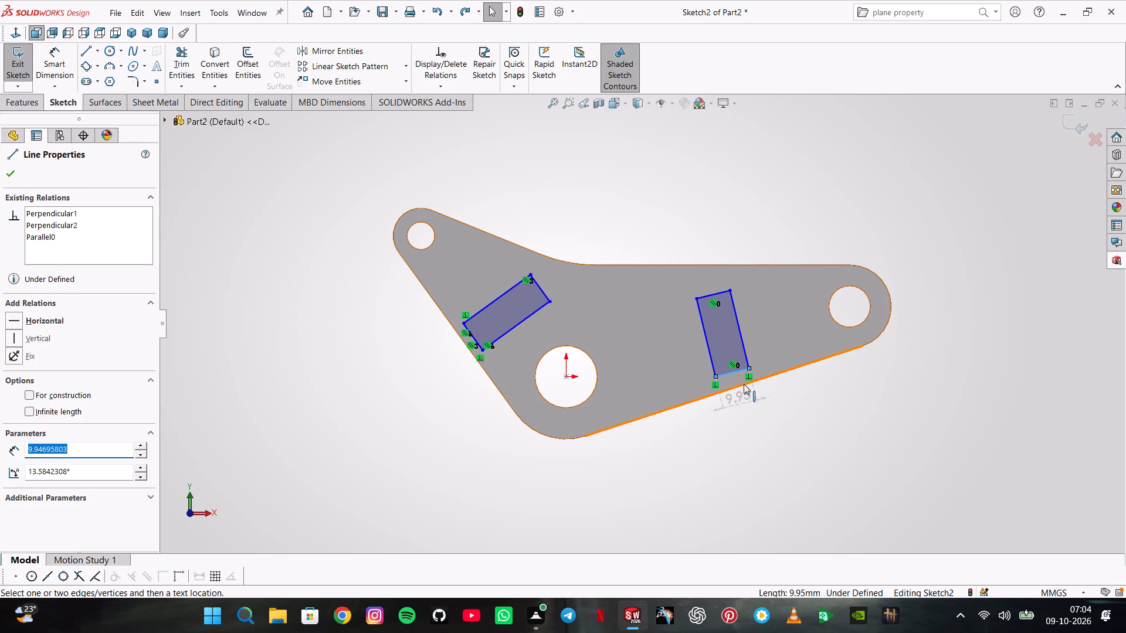
pyautogui.keyDown('ctrl'); pyautogui.click(745, 383); pyautogui.keyUp('ctrl')
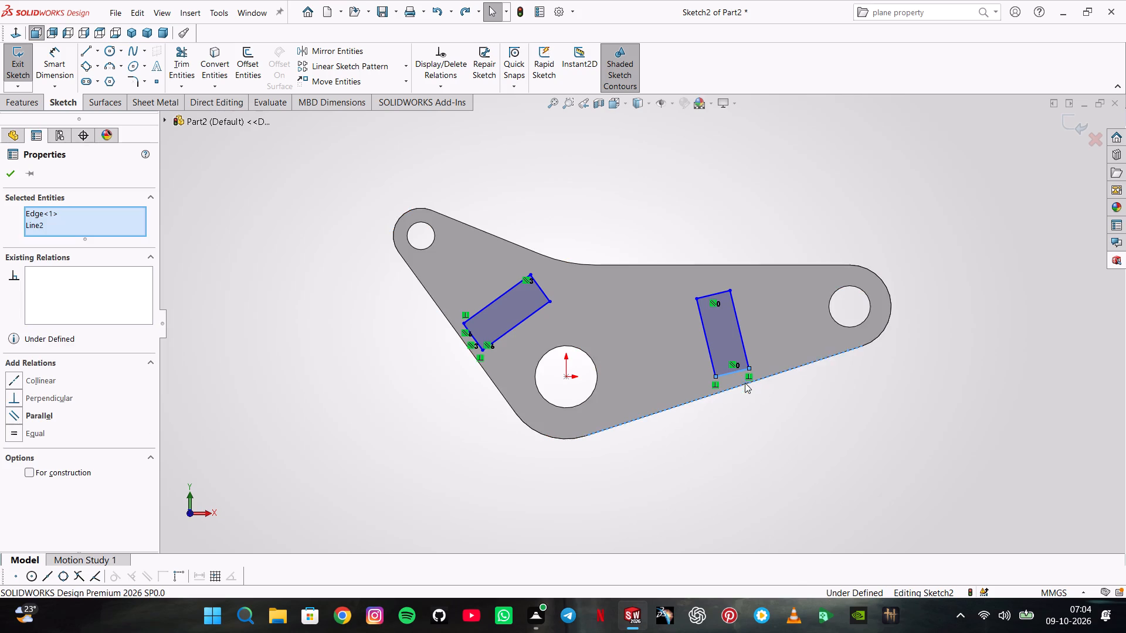
pyautogui.click(816, 331)
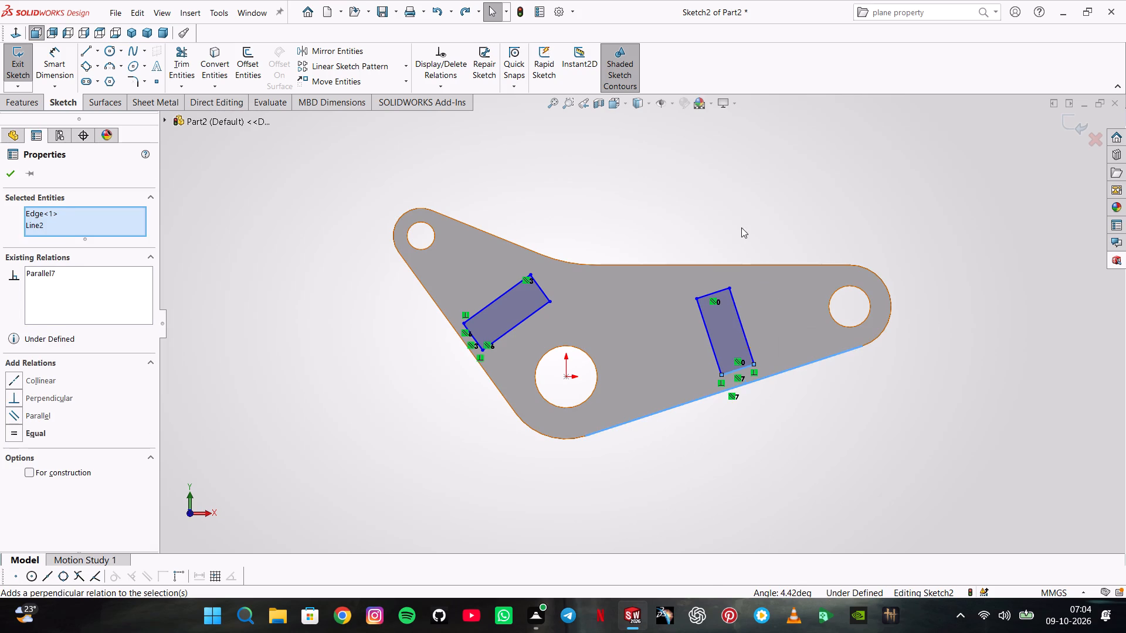
pyautogui.click(741, 227)
# Dimension the short-arm rectangle with its nearer long side 34 mm from the origin and a width of 6 mm.
pyautogui.click(60, 67)
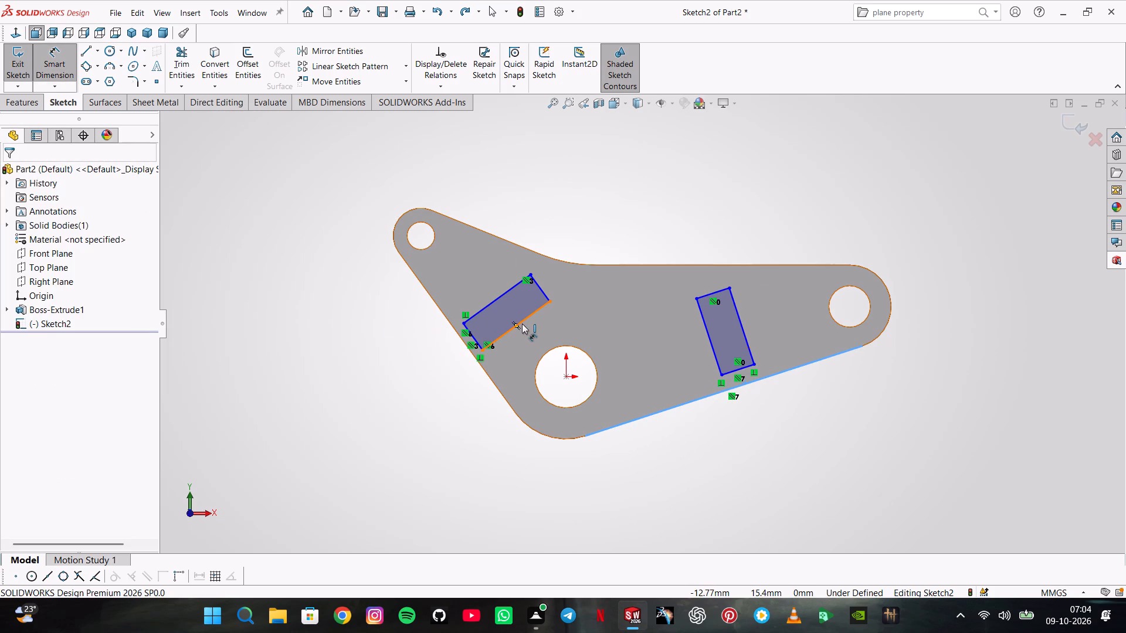
pyautogui.click(521, 323)
pyautogui.click(565, 375)
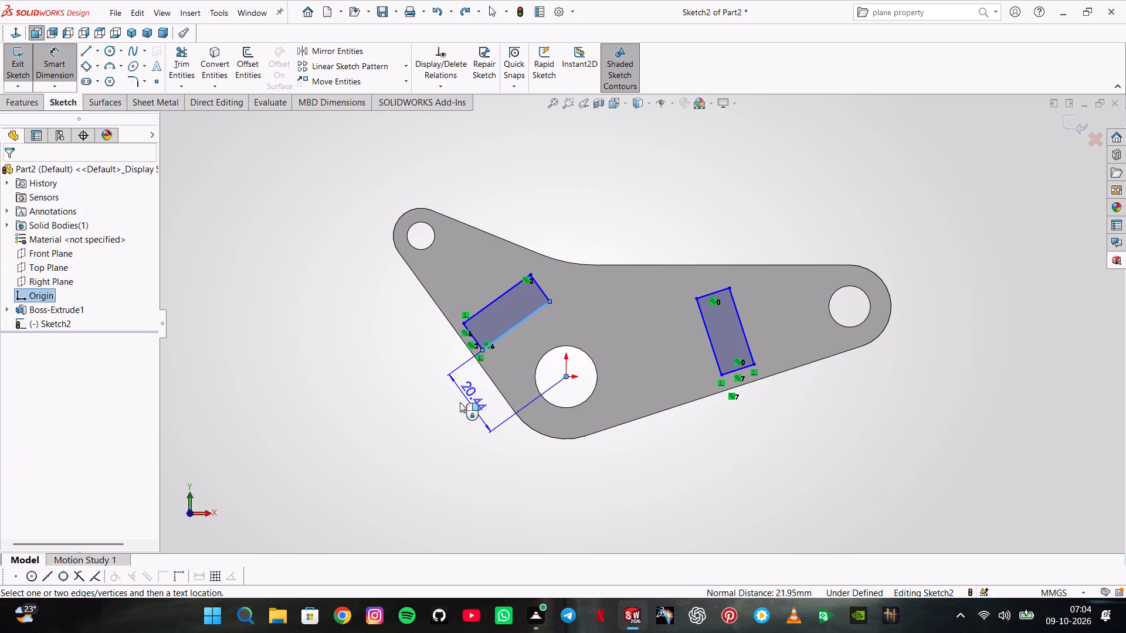
pyautogui.click(460, 402)
pyautogui.write('34')
pyautogui.press('Return')
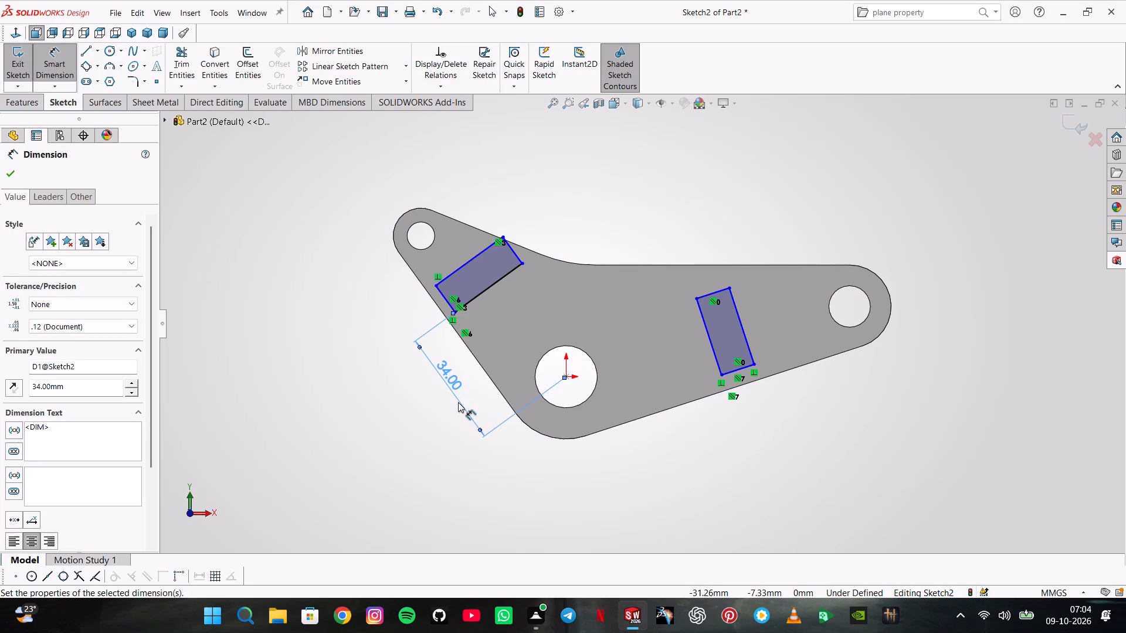
pyautogui.click(445, 295)
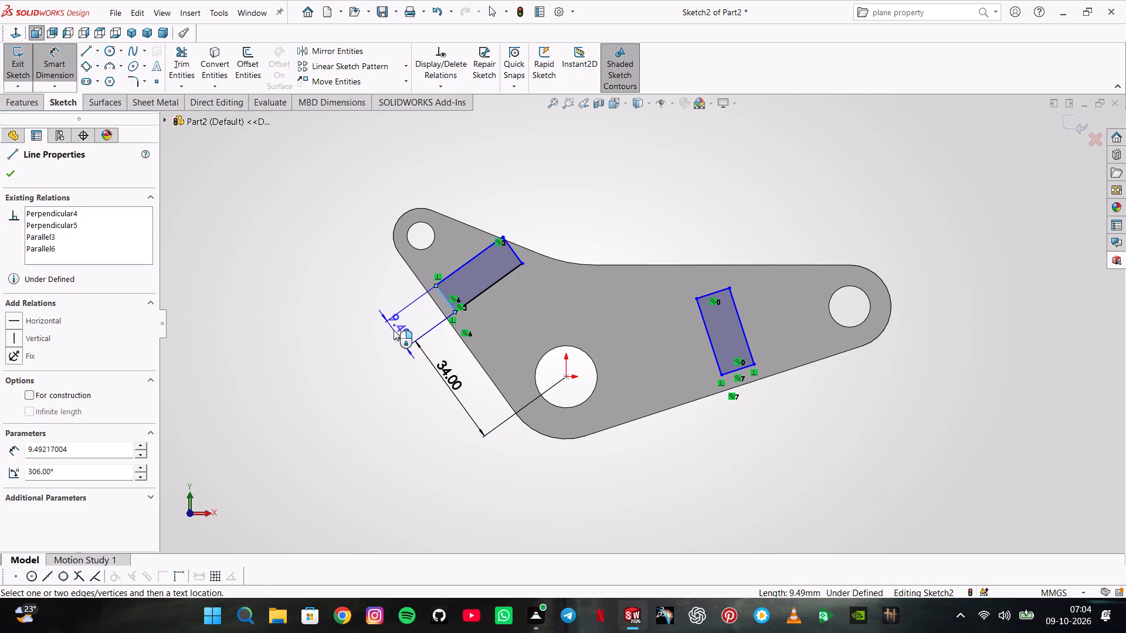
pyautogui.click(394, 330)
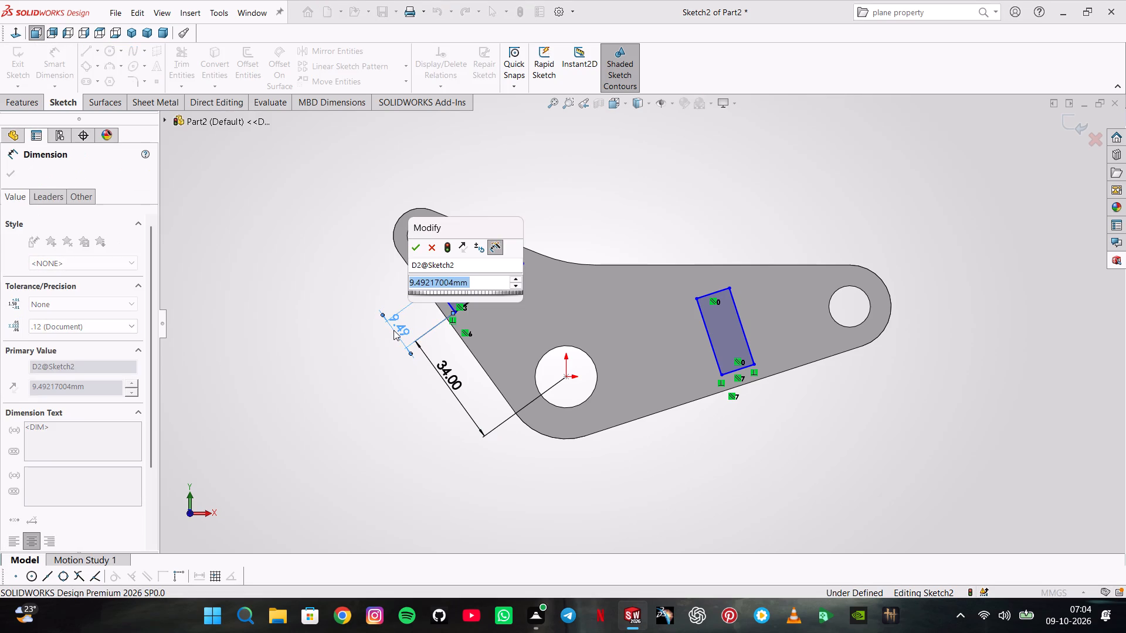
pyautogui.press('6')
pyautogui.press('Return')
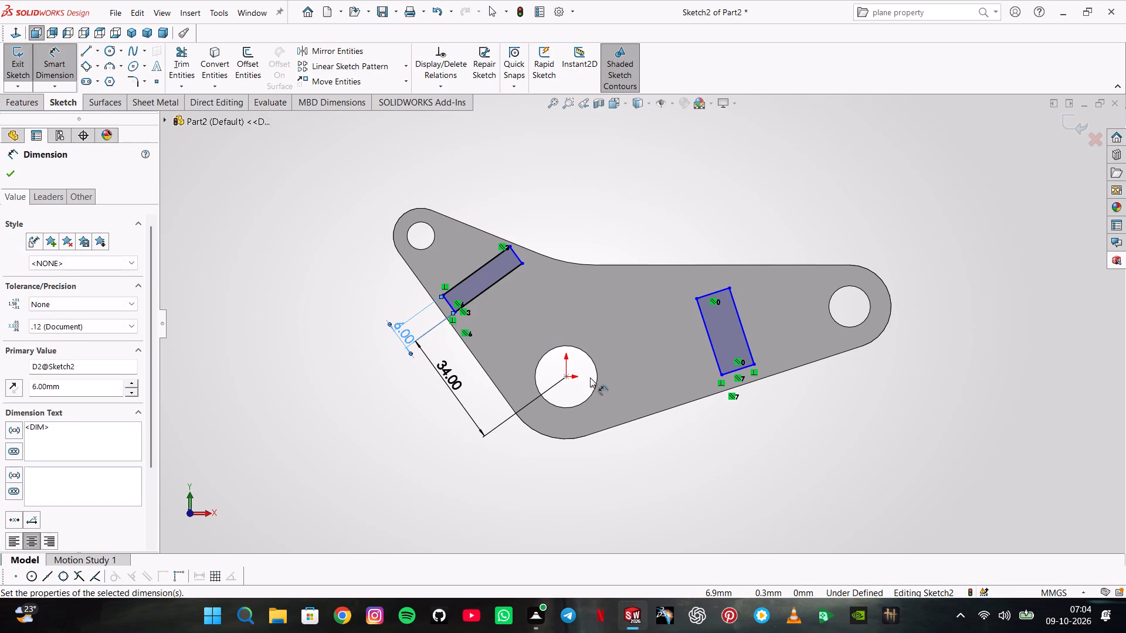
# Dimension the long-arm rectangle with its nearer long side 34 mm from the origin and a width of 6 mm.
pyautogui.click(568, 377)
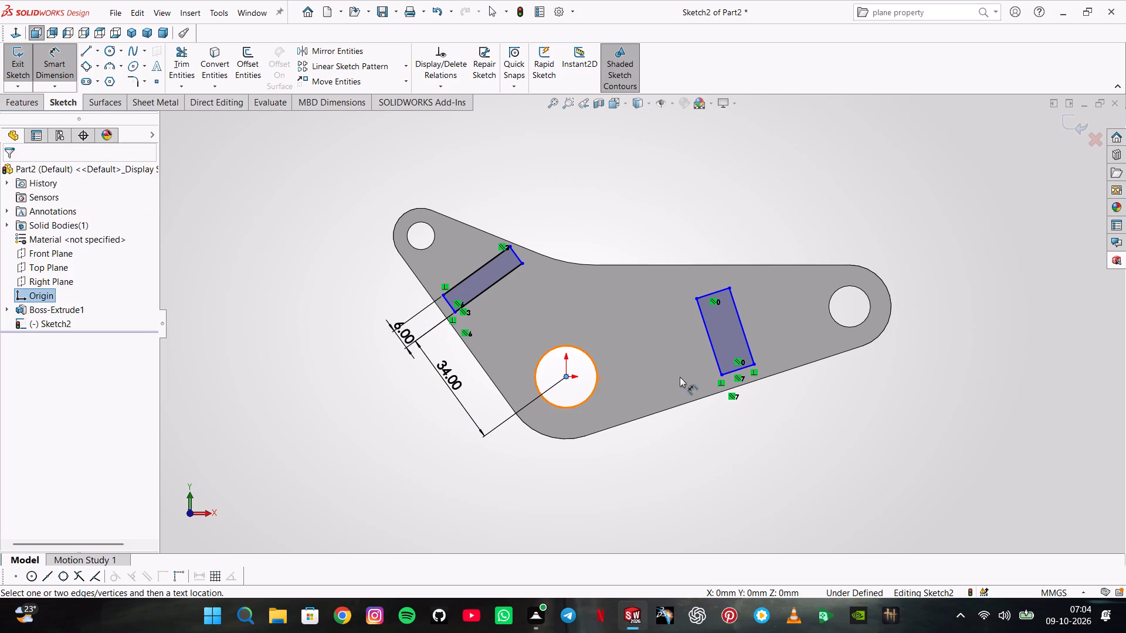
pyautogui.click(714, 357)
pyautogui.click(704, 434)
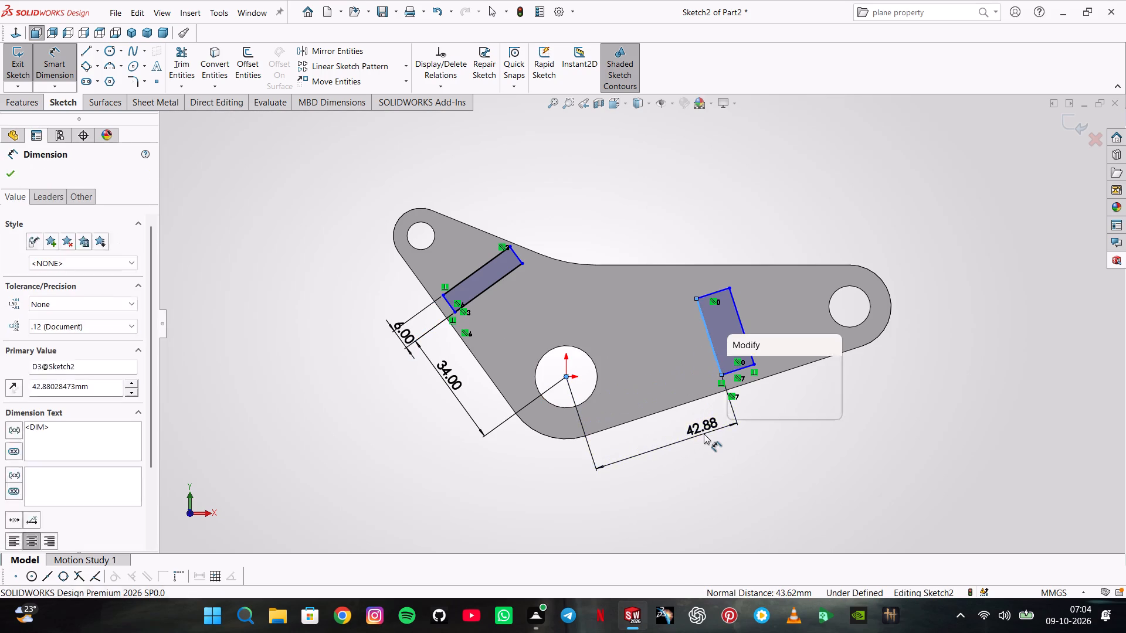
pyautogui.write('34')
pyautogui.press('Return')
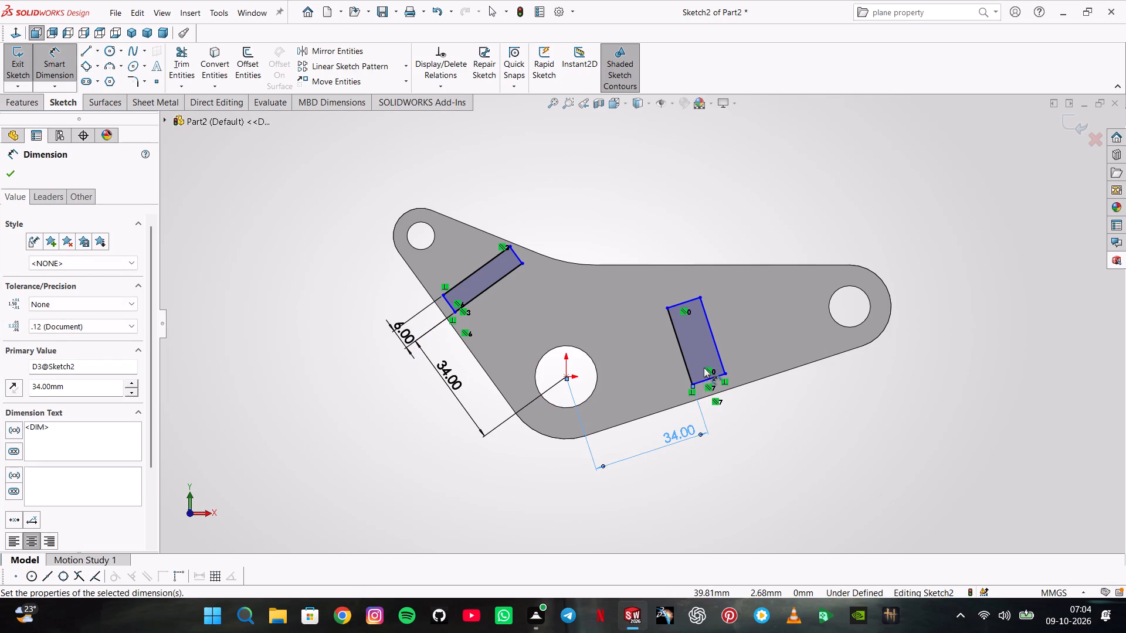
pyautogui.click(714, 378)
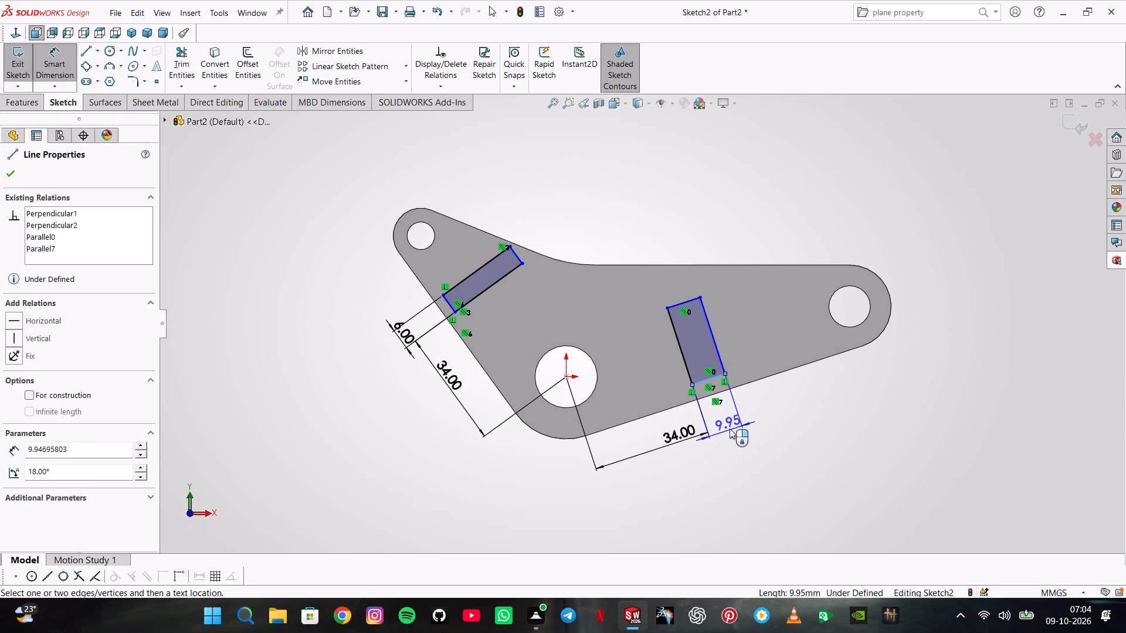
pyautogui.click(730, 428)
pyautogui.write('66')
pyautogui.press('Return')
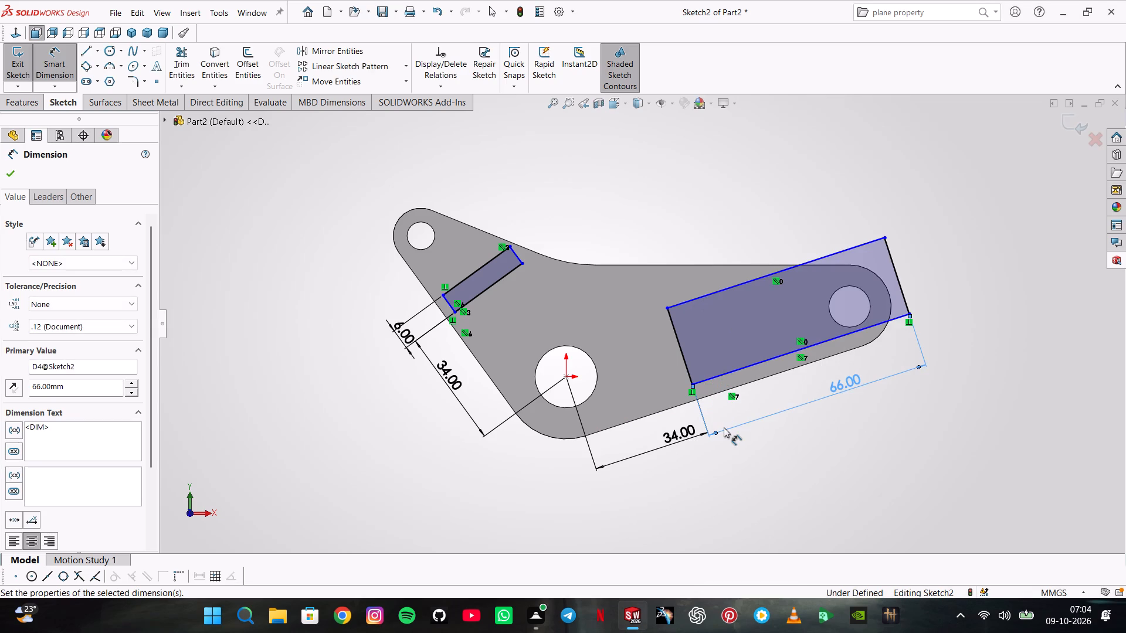
pyautogui.doubleClick(854, 383)
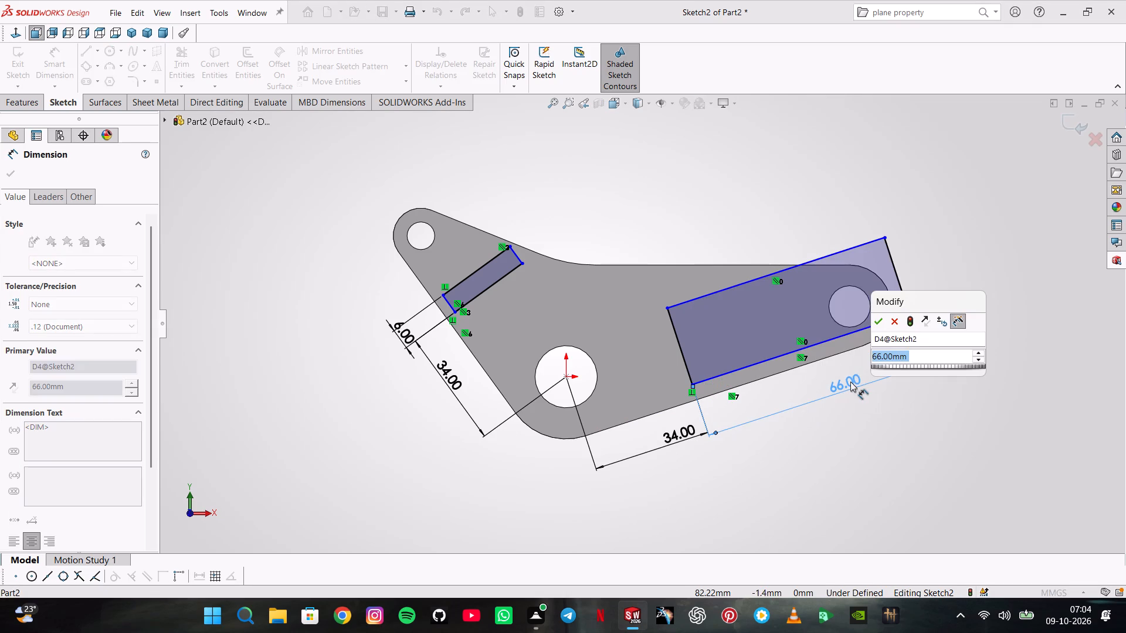
pyautogui.press('6')
pyautogui.press('Return')
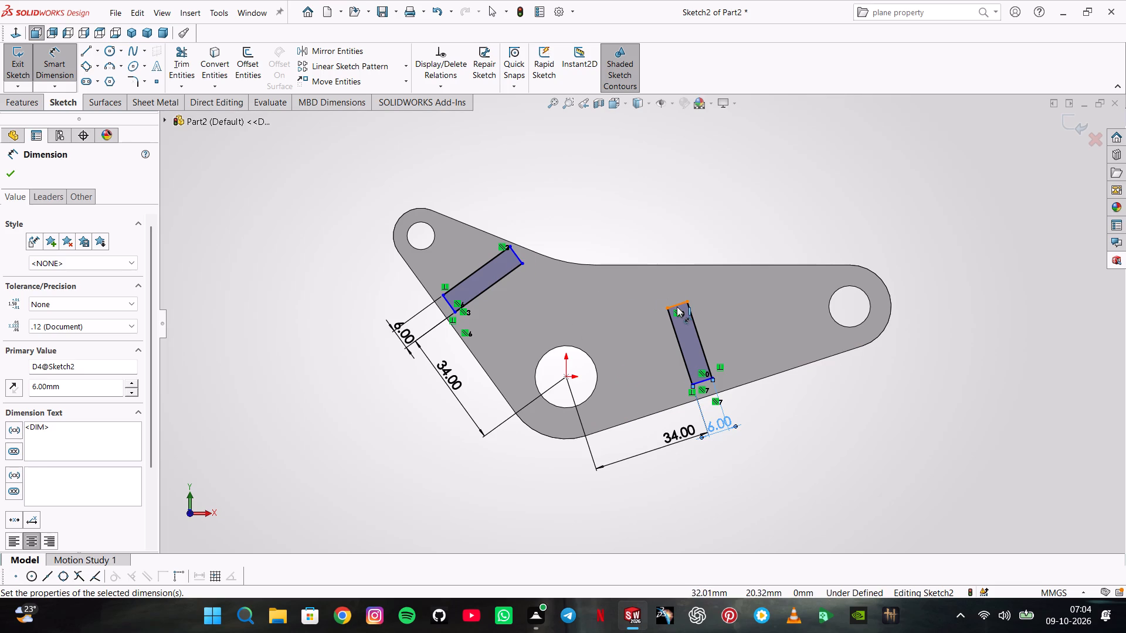
# Stretch the upper end of the long-arm rectangle until it sits just below the plate's straight top edge.
pyautogui.moveTo(677, 307); pyautogui.dragTo(677, 297)
pyautogui.press('Escape')
pyautogui.press('Escape')
pyautogui.press('Escape')
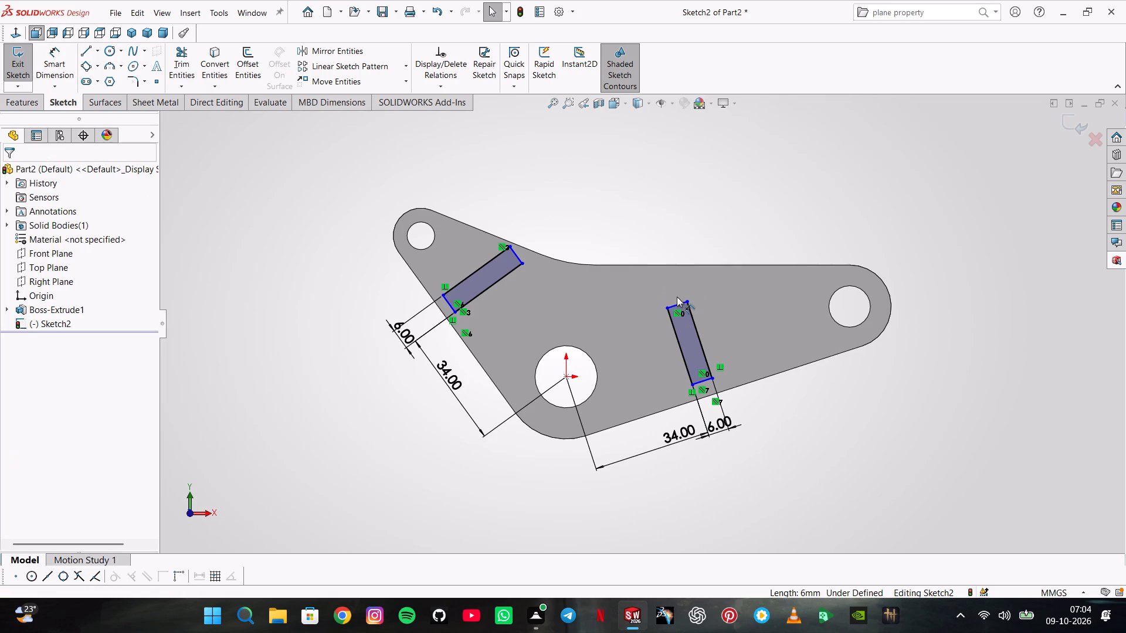
pyautogui.moveTo(676, 302); pyautogui.dragTo(673, 290)
pyautogui.click(680, 286)
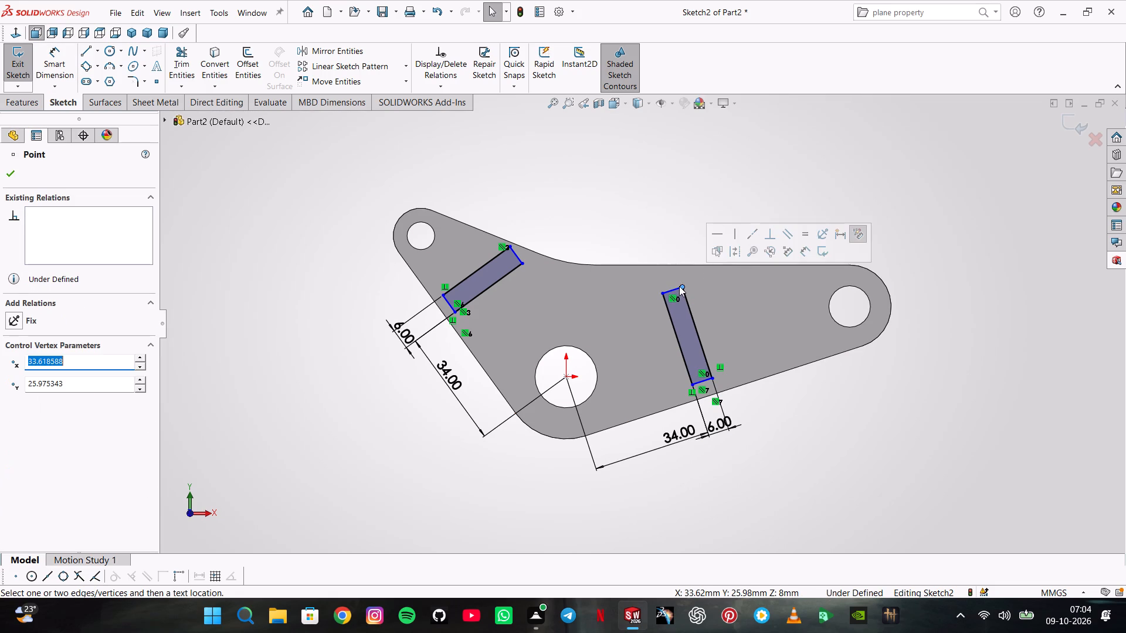
pyautogui.moveTo(674, 287); pyautogui.dragTo(670, 275)
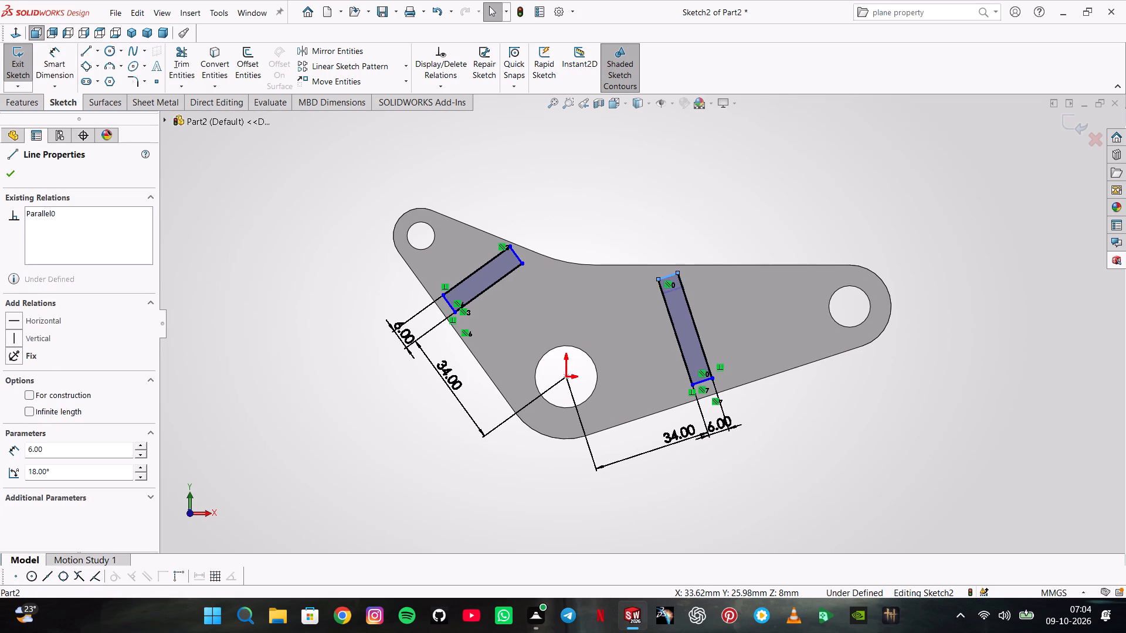
pyautogui.press('Escape')
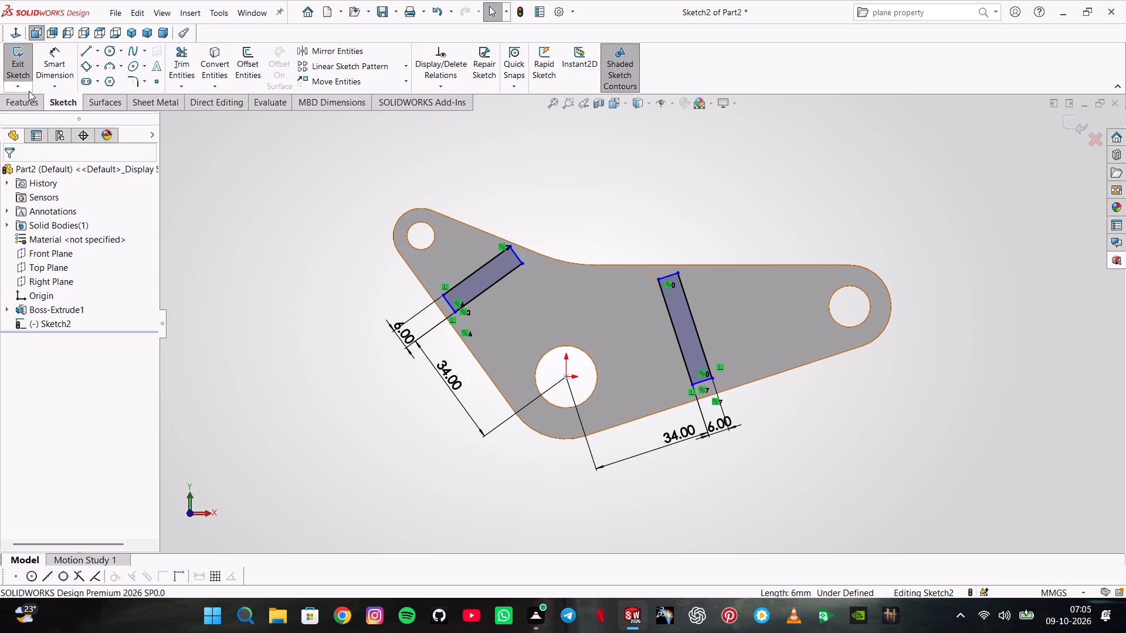
# Extrude the two 6 mm wide rectangles 70 mm outward from the lever plate, merged with the body.
pyautogui.click(32, 102)
pyautogui.click(52, 74)
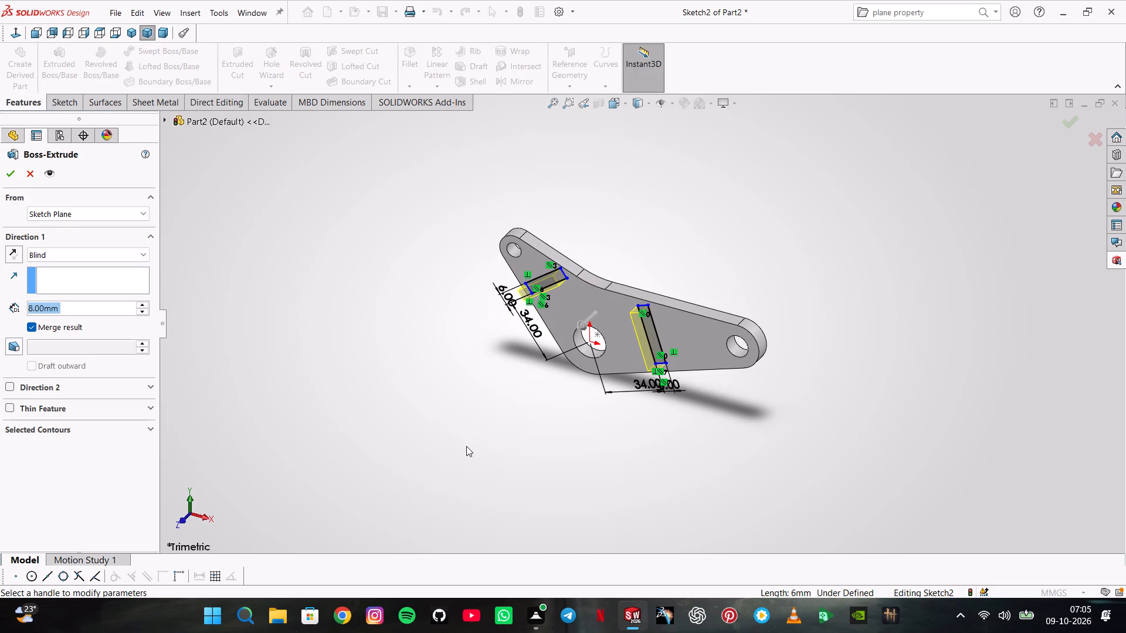
pyautogui.write('70')
pyautogui.press('Return')
pyautogui.press('Return')
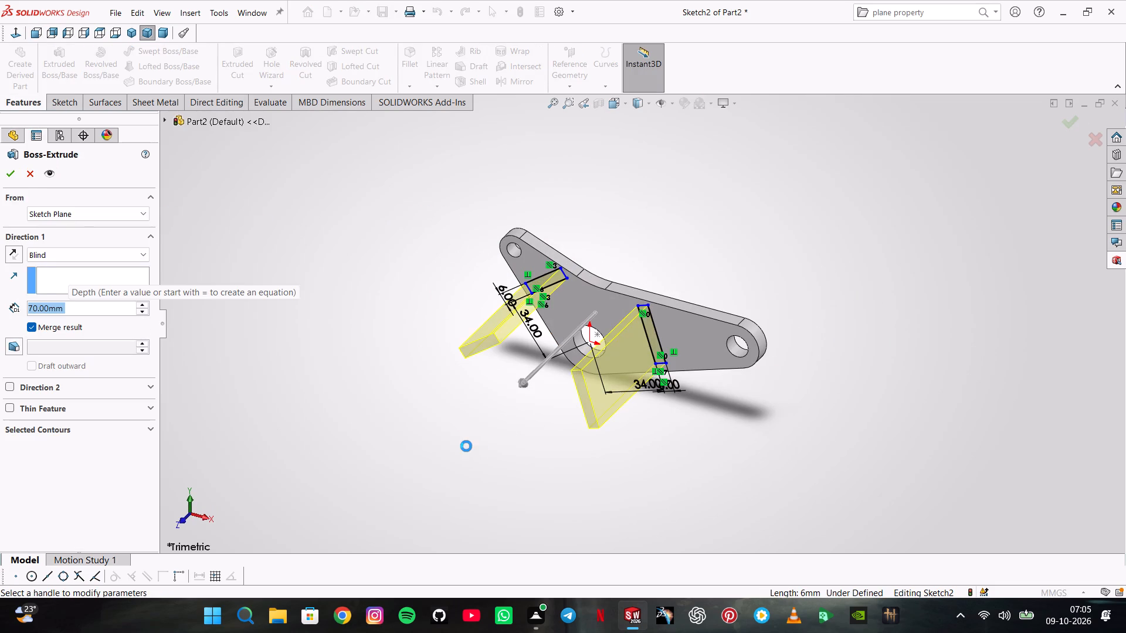
pyautogui.click(479, 393)
# On the long-arm rib's outer face, sketch a slanted line about 64 mm long from the upper plate-side corner and one about 65 mm along the lower edge.
pyautogui.click(629, 347)
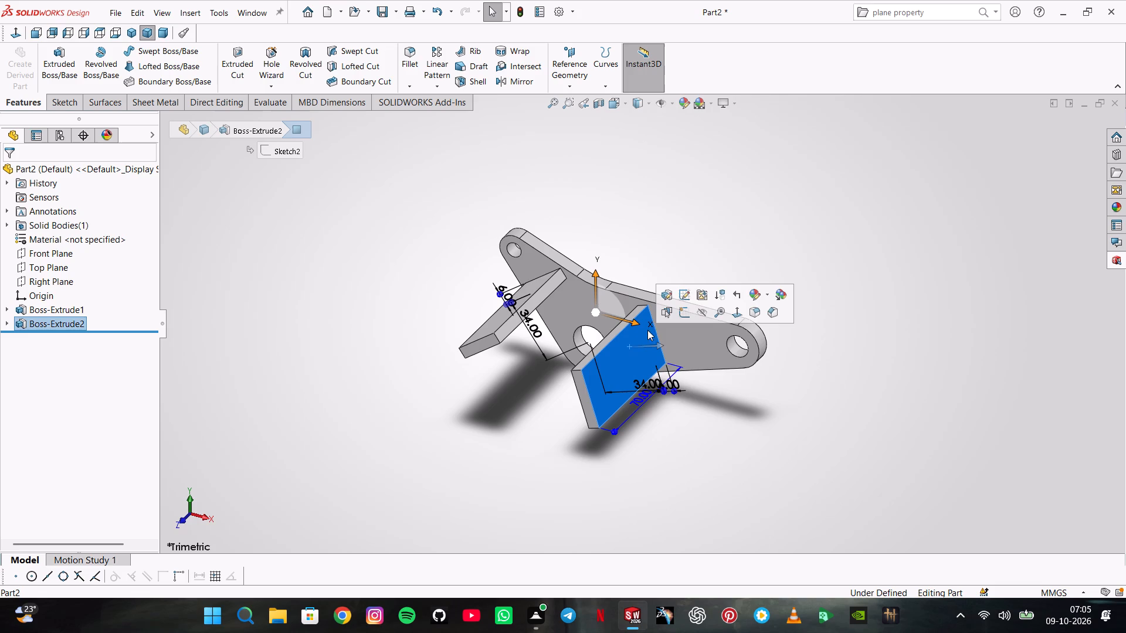
pyautogui.click(680, 437)
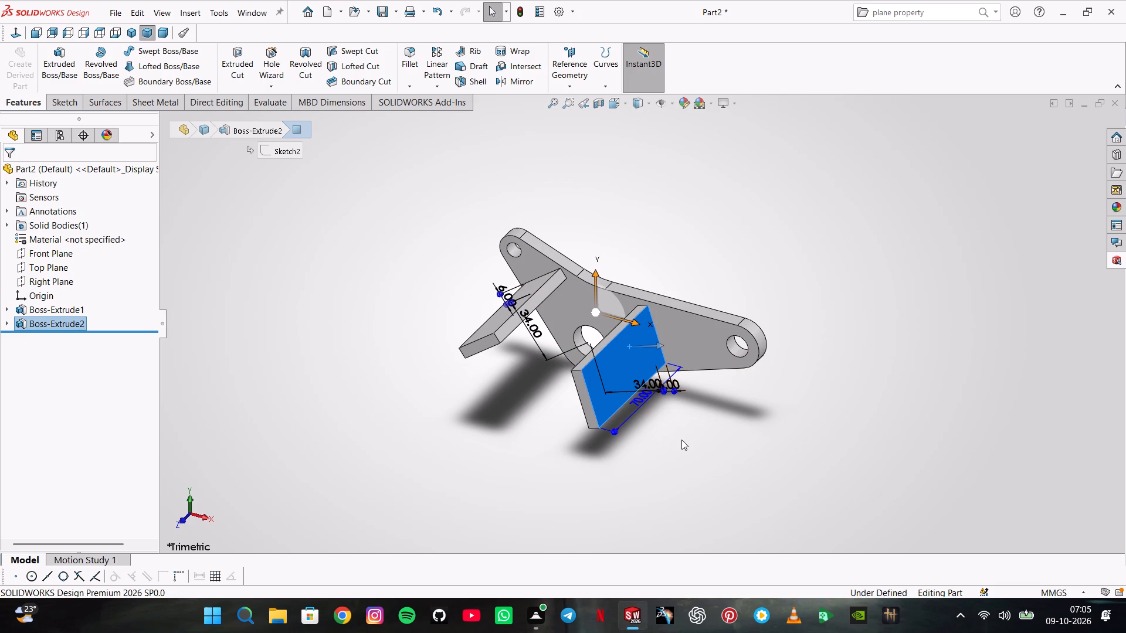
pyautogui.click(631, 375)
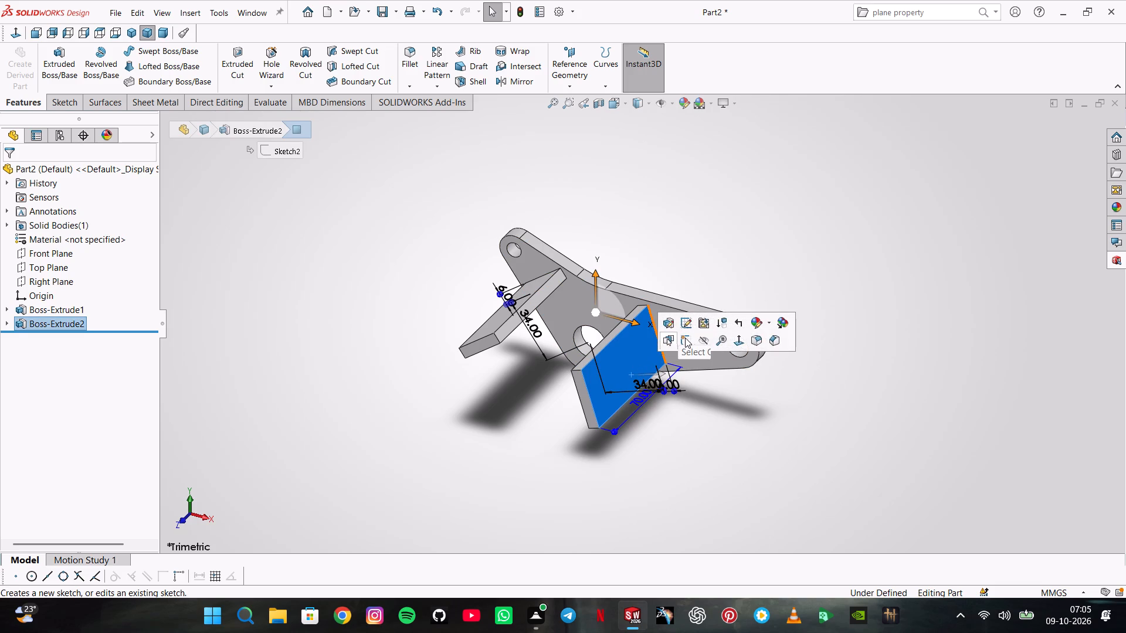
pyautogui.click(686, 338)
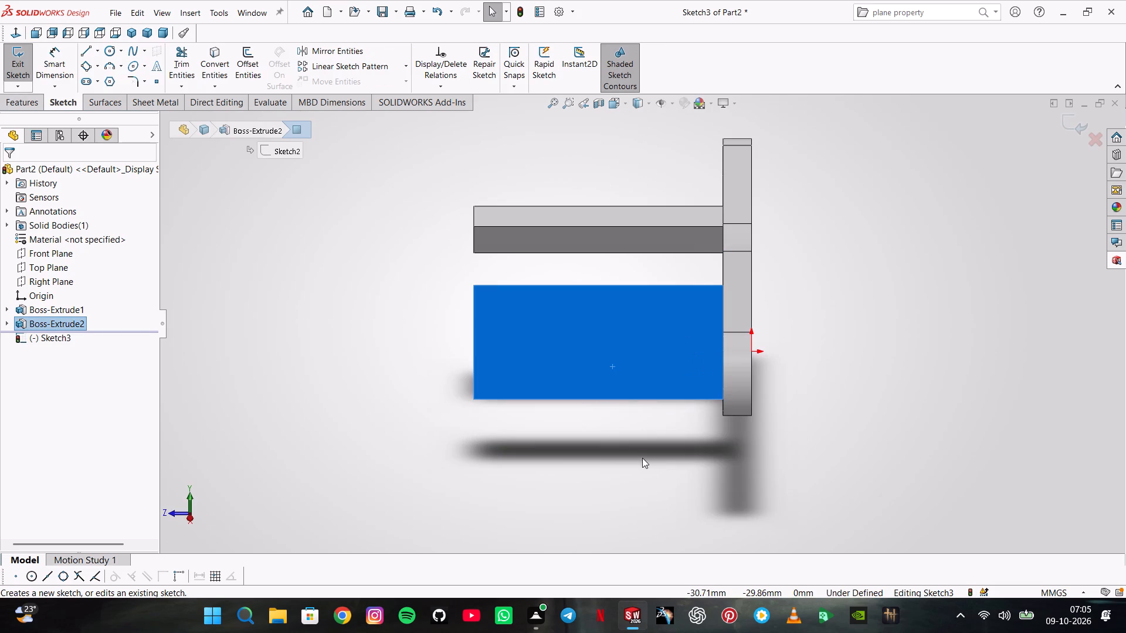
pyautogui.click(642, 461)
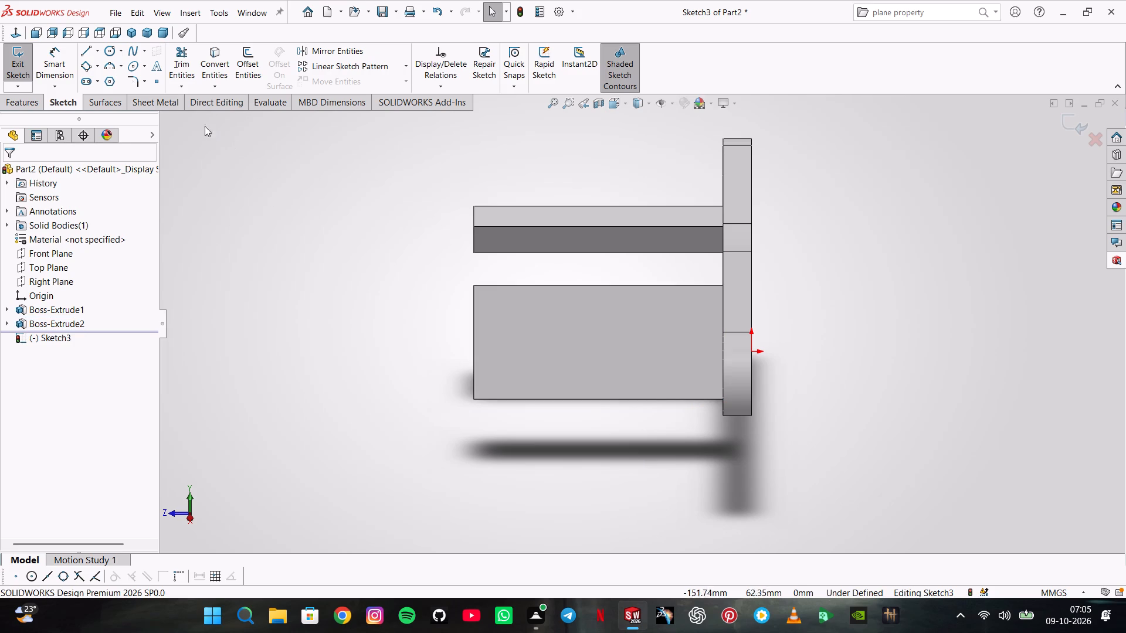
pyautogui.click(88, 52)
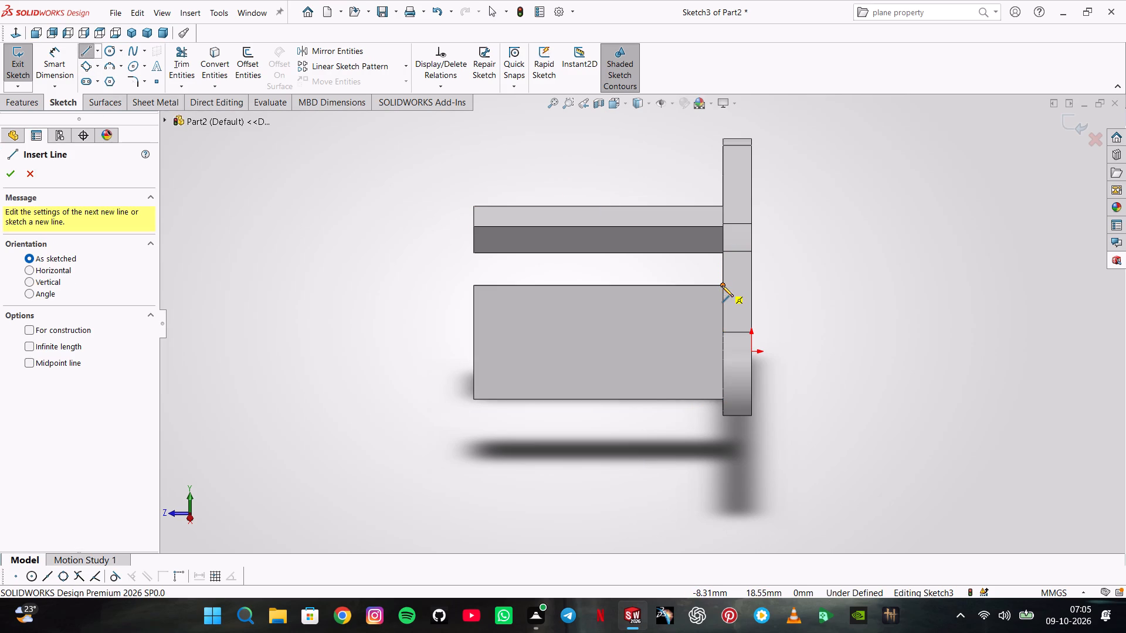
pyautogui.moveTo(722, 285); pyautogui.dragTo(731, 290, button='middle')
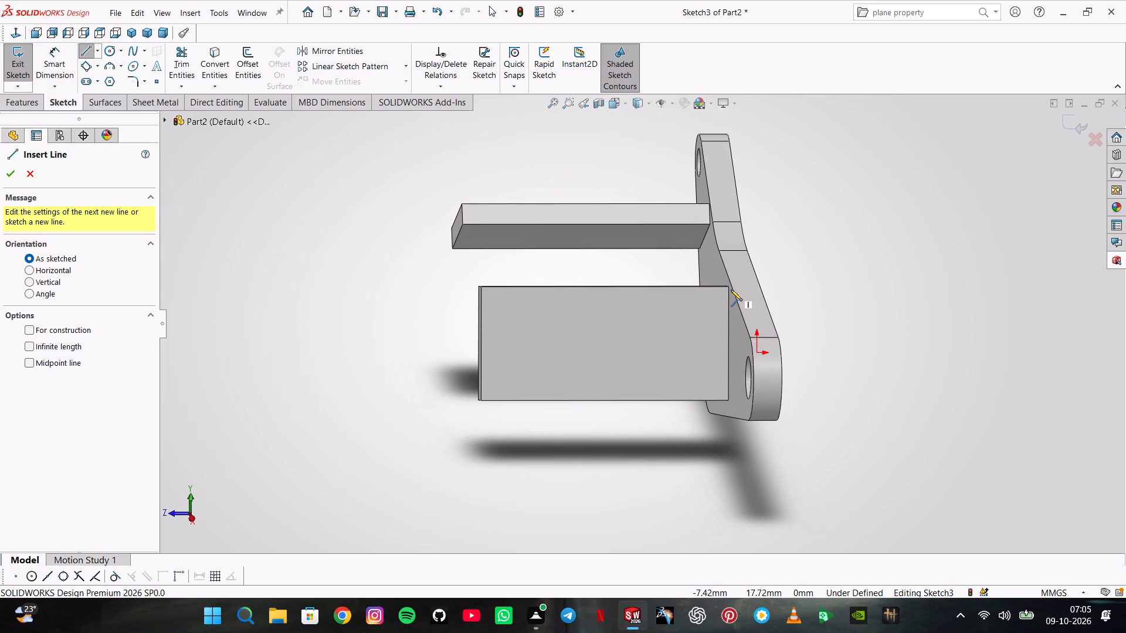
pyautogui.click(731, 290)
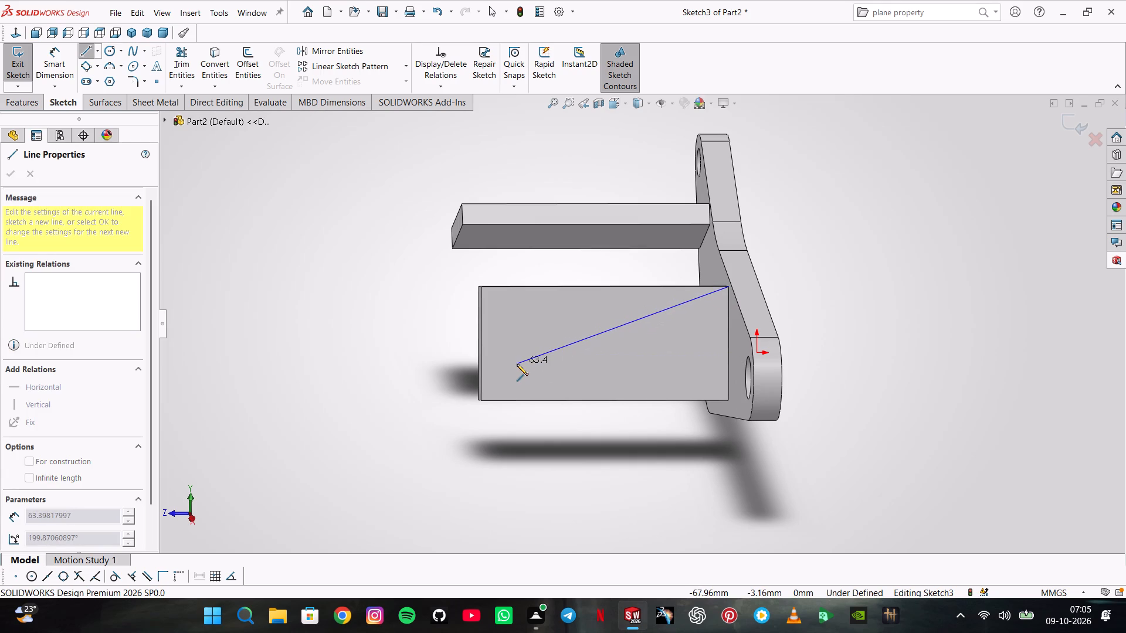
pyautogui.click(503, 314)
pyautogui.doubleClick(368, 331)
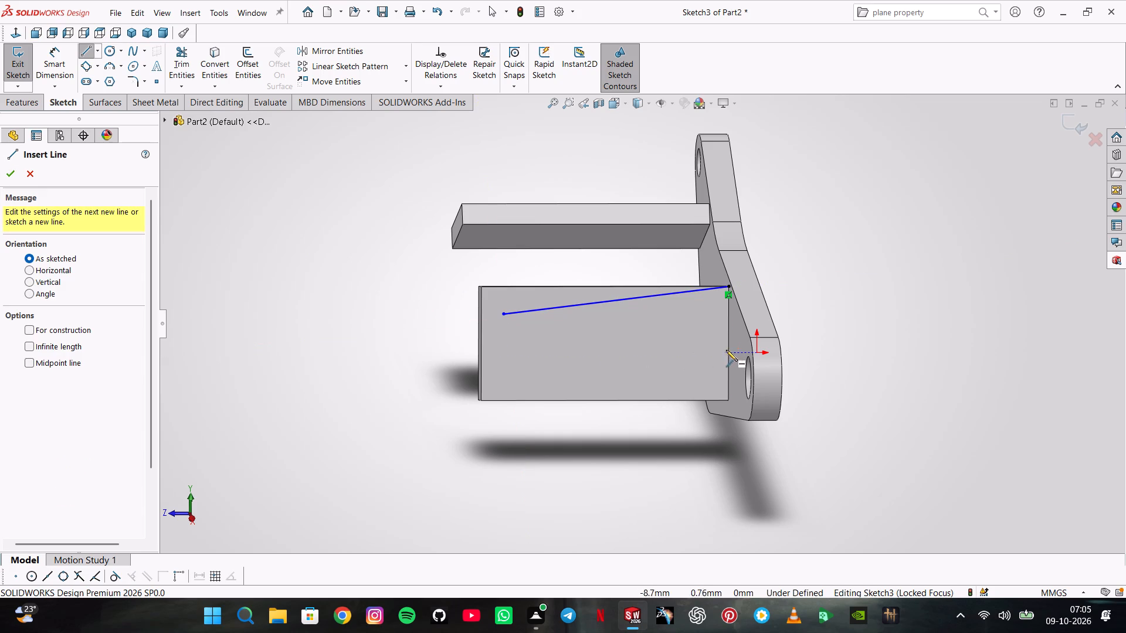
pyautogui.click(729, 401)
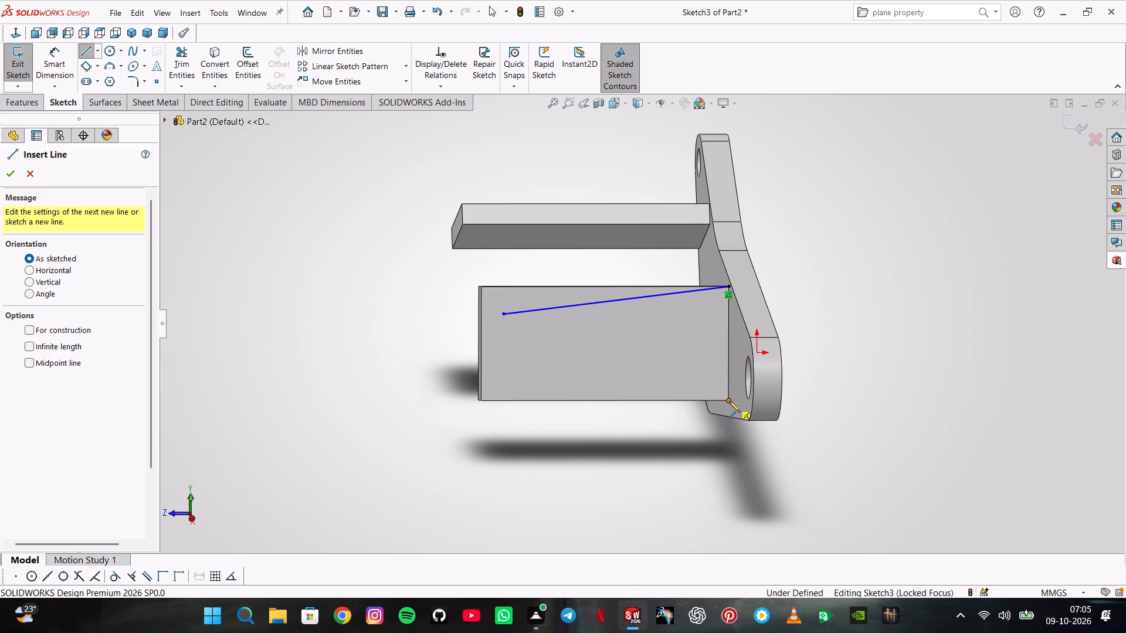
pyautogui.click(497, 400)
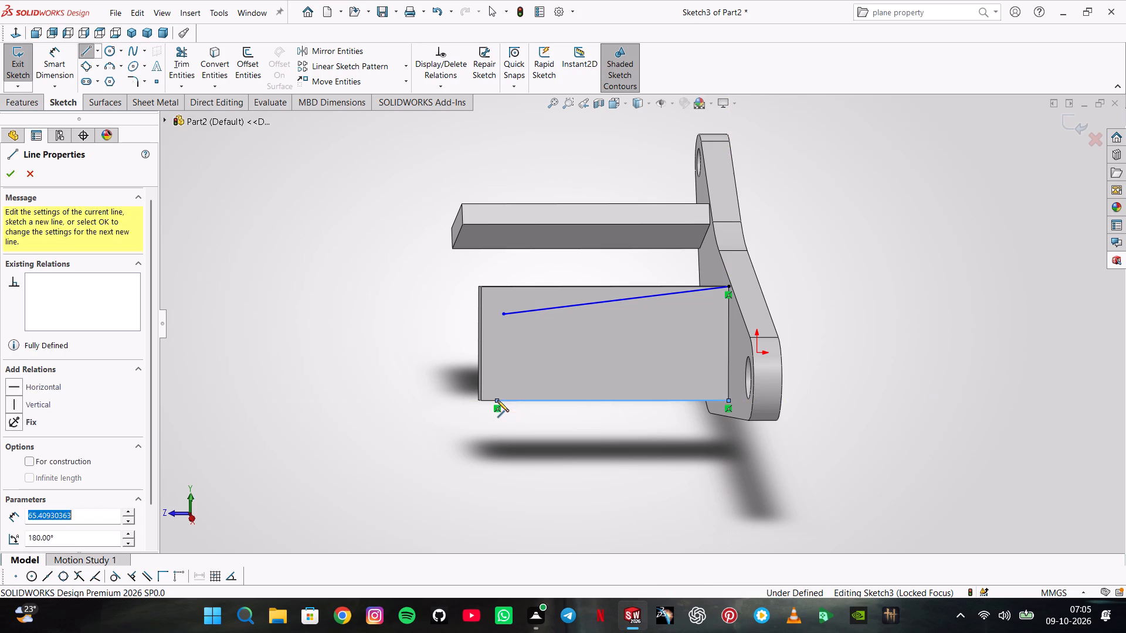
pyautogui.doubleClick(510, 380)
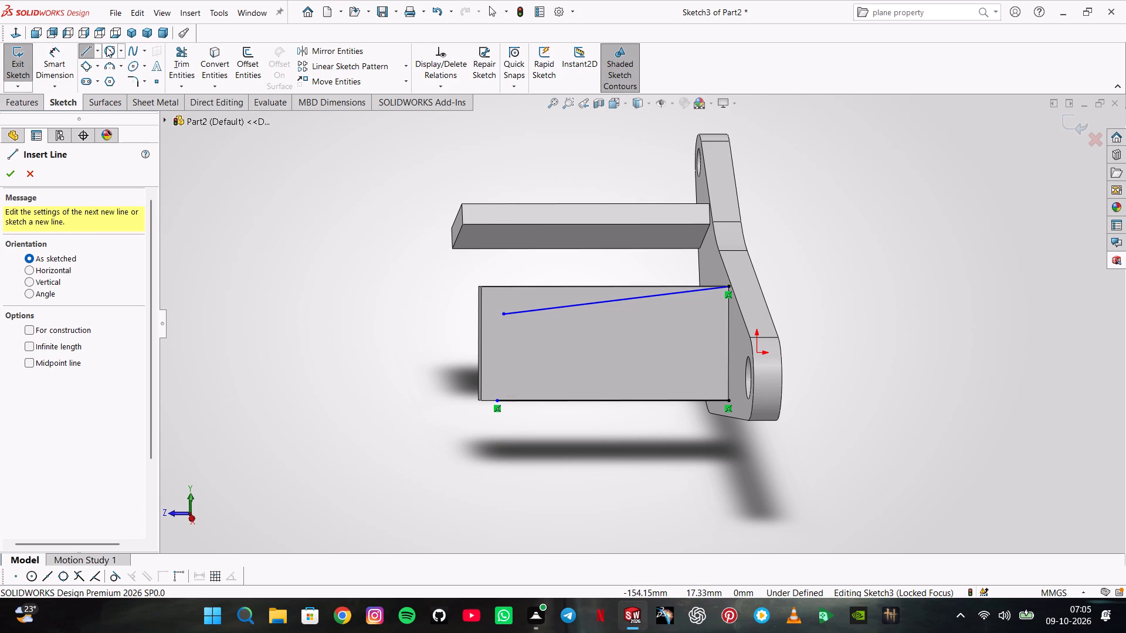
# Sketch two concentric circles between the lines near the rib's free end, with radii of about 6.4 mm and 10.8 mm.
pyautogui.click(106, 47)
pyautogui.click(545, 349)
pyautogui.click(562, 337)
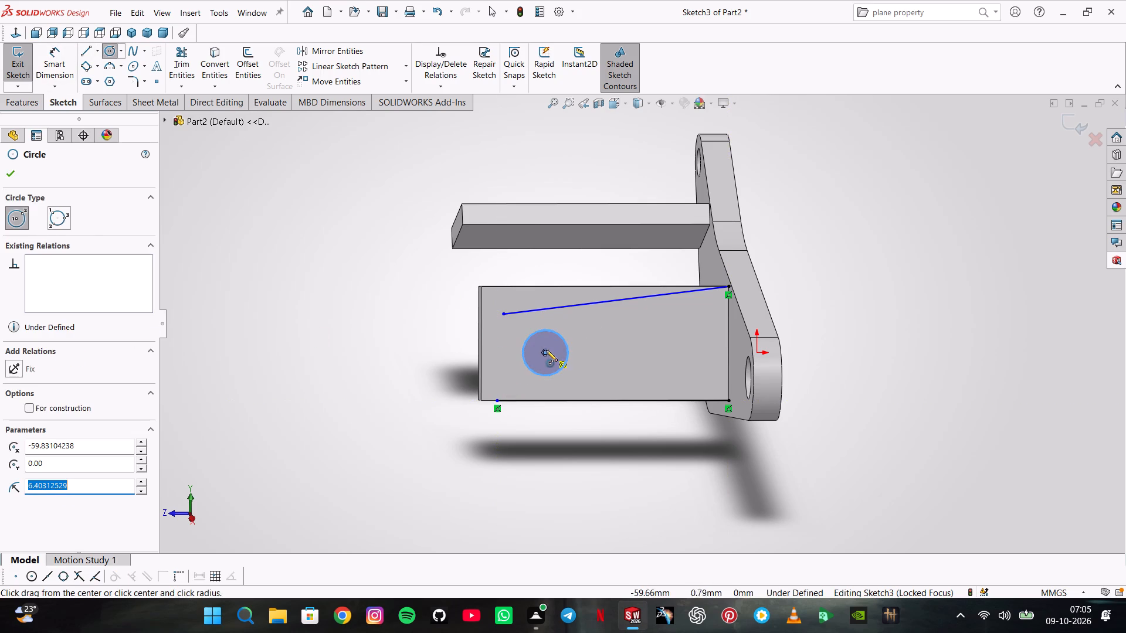
pyautogui.click(547, 352)
pyautogui.click(576, 375)
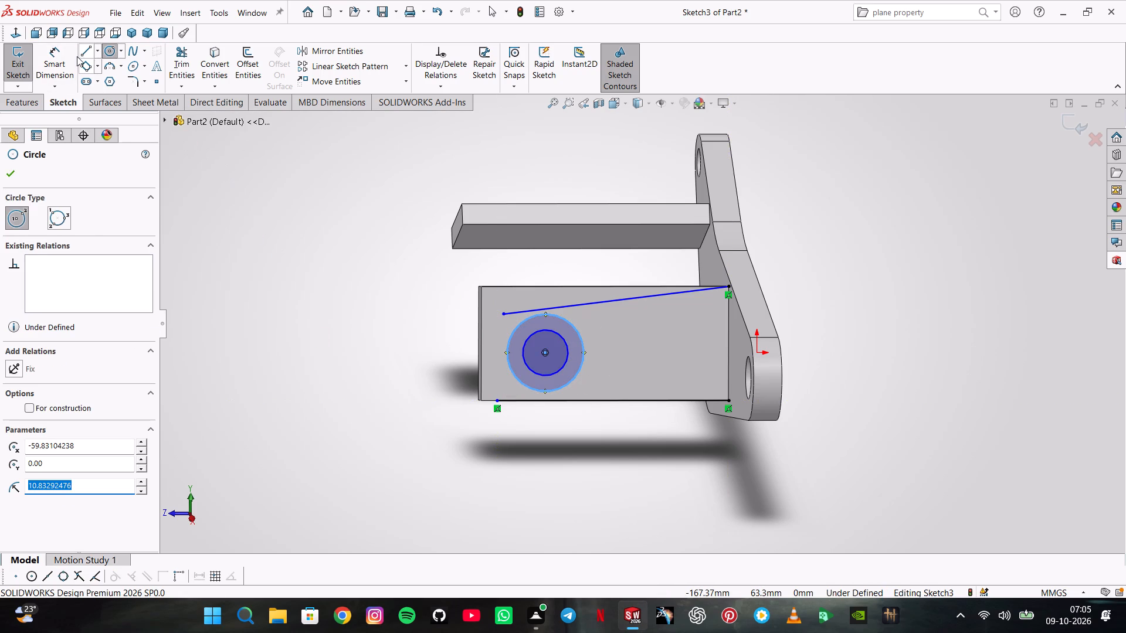
# Dimension the concentric circles with a 16 mm outer diameter and an 8 mm inner diameter.
pyautogui.click(65, 55)
pyautogui.click(562, 317)
pyautogui.click(456, 319)
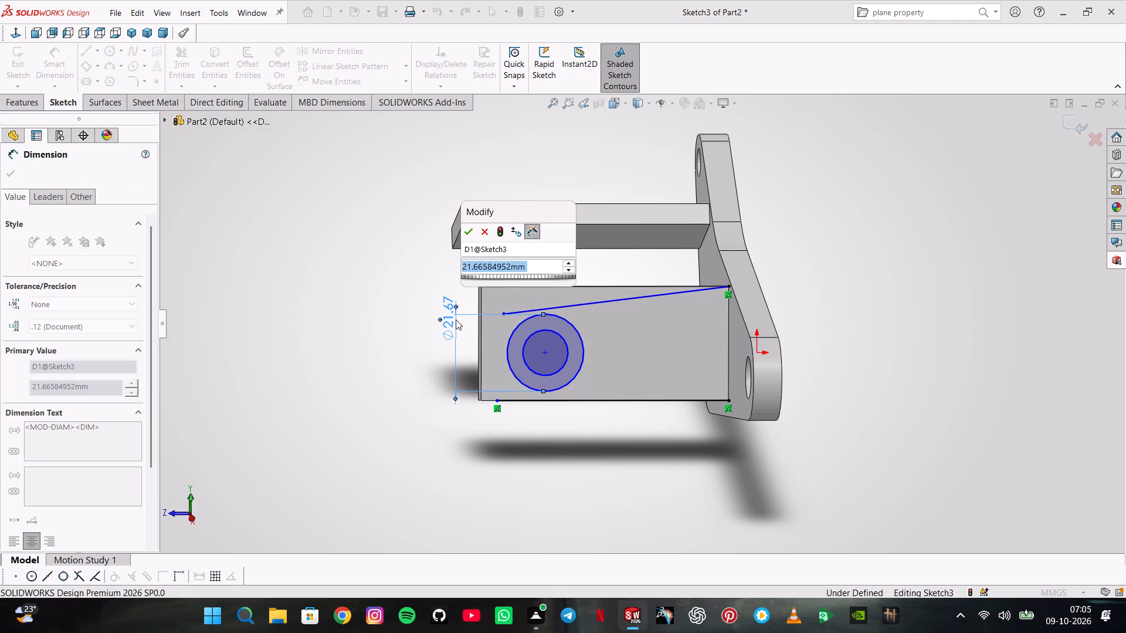
pyautogui.press('1')
pyautogui.press('6')
pyautogui.press('Return')
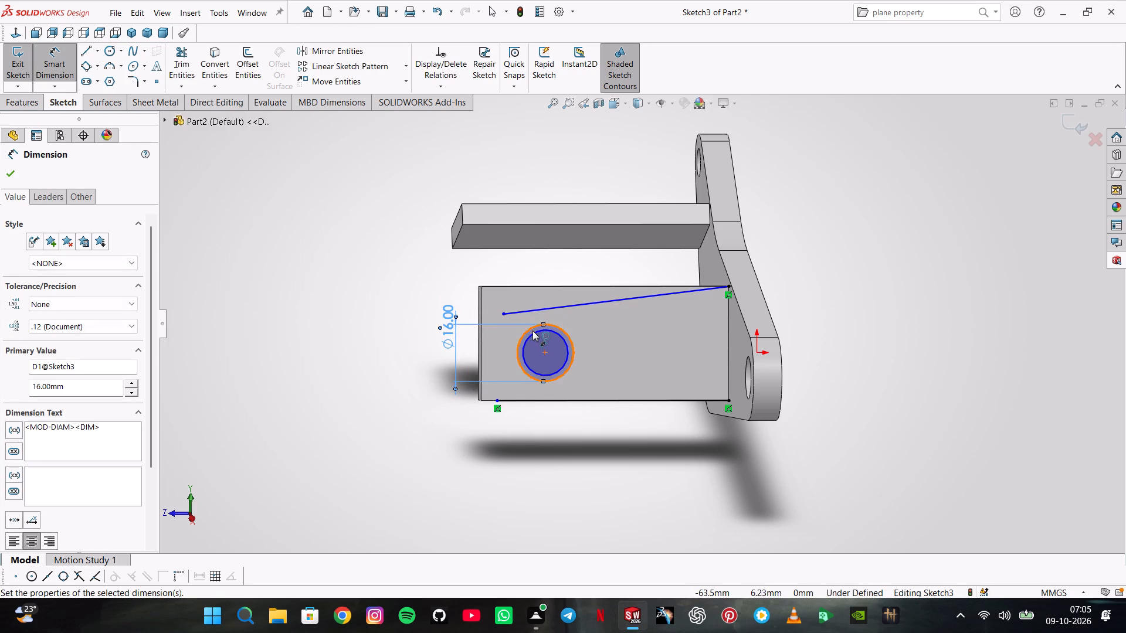
pyautogui.click(536, 335)
pyautogui.click(466, 352)
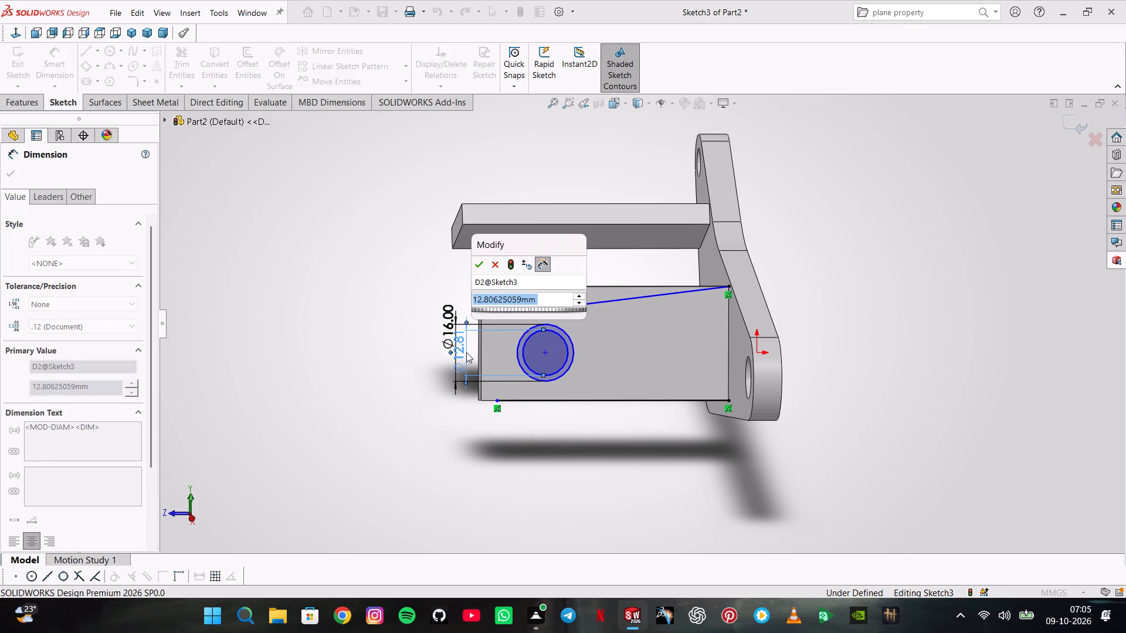
pyautogui.press('8')
pyautogui.press('Return')
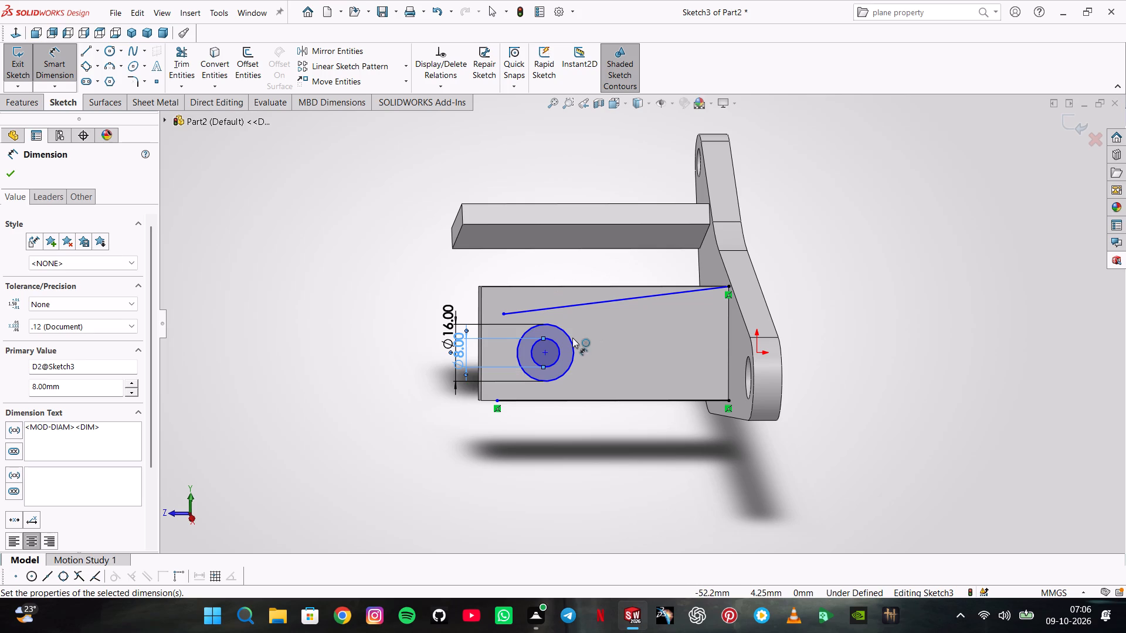
# Set the inner circle's diameter to 12 mm.
pyautogui.moveTo(598, 345); pyautogui.dragTo(632, 353, button='middle')
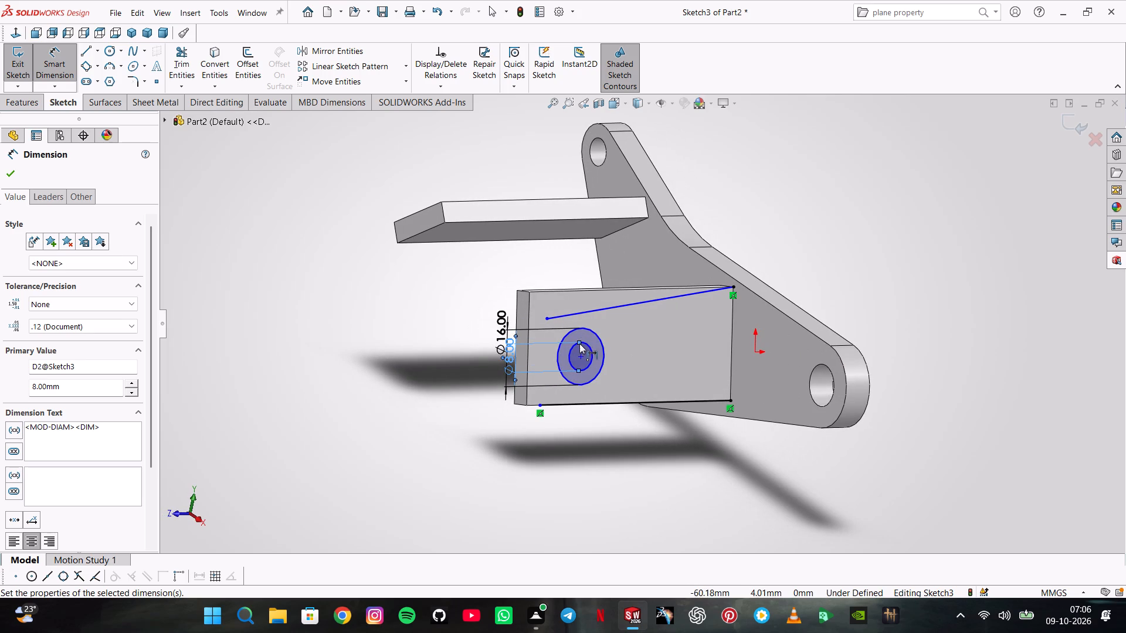
pyautogui.doubleClick(514, 354)
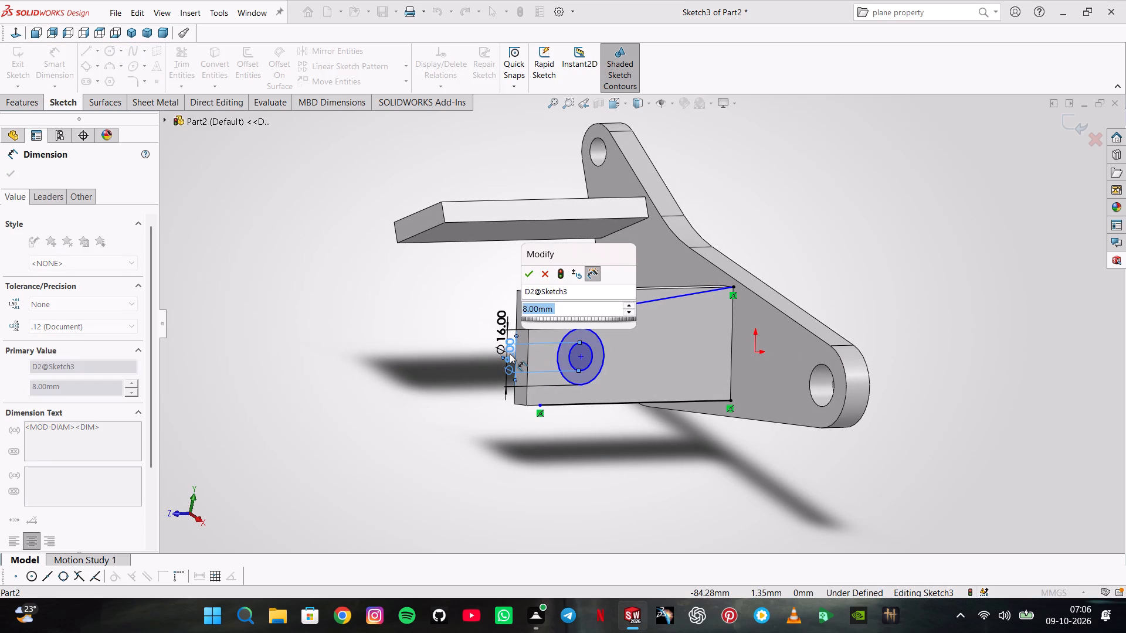
pyautogui.write('12')
pyautogui.press('Return')
pyautogui.press('.')
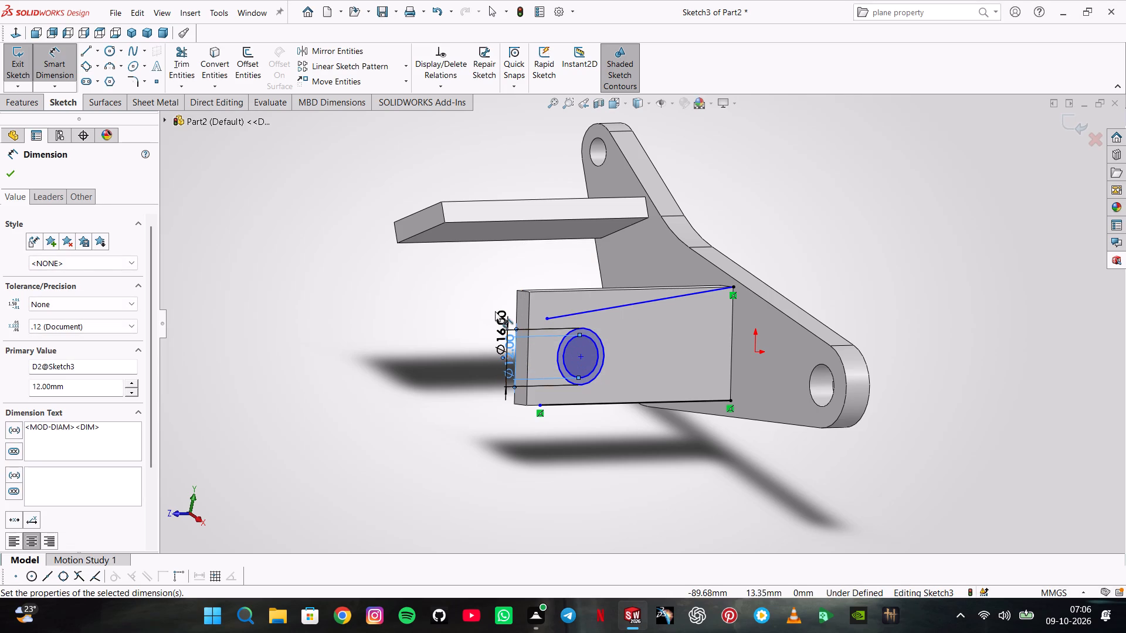
# Set the outer circle's diameter to 24 mm.
pyautogui.click(495, 311)
pyautogui.moveTo(503, 318); pyautogui.dragTo(486, 325)
pyautogui.doubleClick(505, 323)
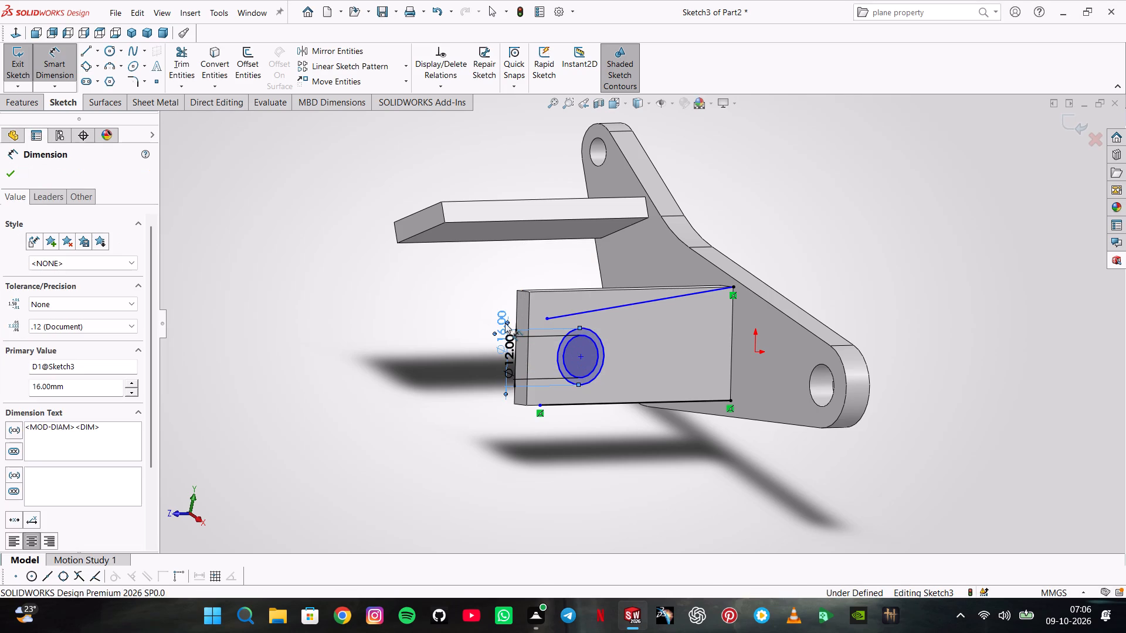
pyautogui.write('24')
pyautogui.press('Return')
pyautogui.doubleClick(503, 322)
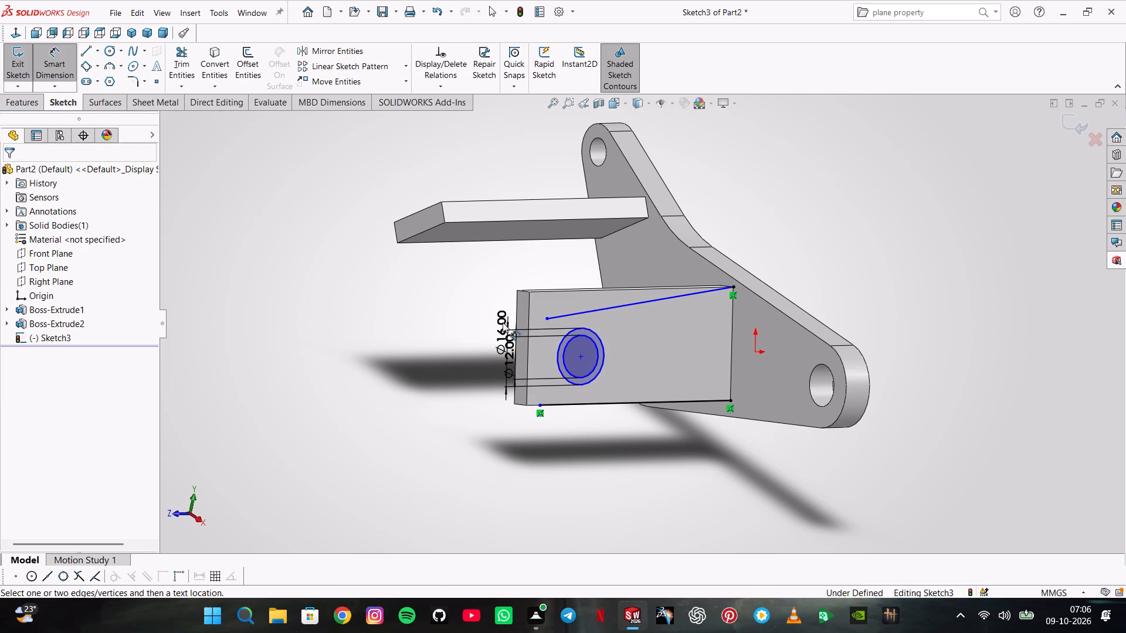
pyautogui.click(503, 322)
pyautogui.doubleClick(504, 321)
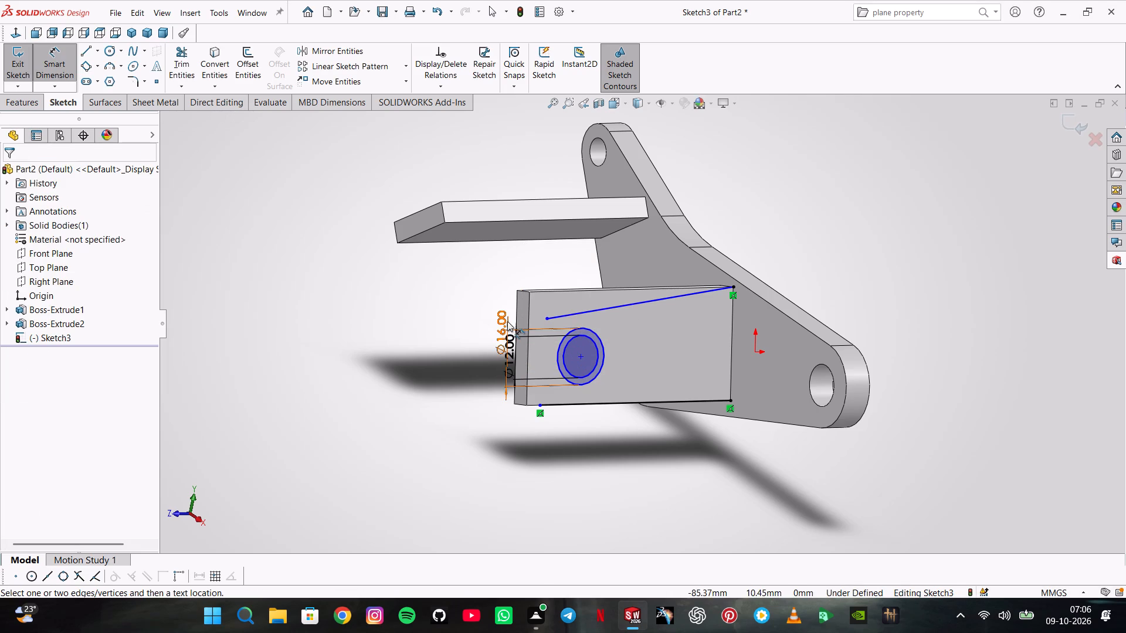
pyautogui.moveTo(508, 321); pyautogui.dragTo(483, 303, button='middle')
pyautogui.scroll(-5, 483, 303)
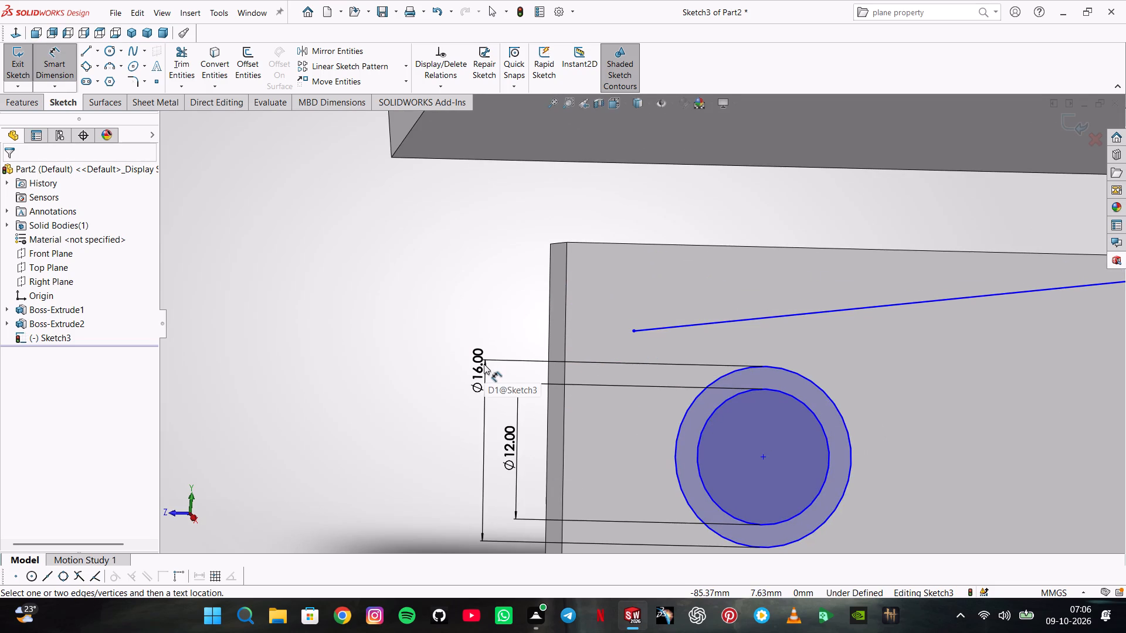
pyautogui.tripleClick(482, 364)
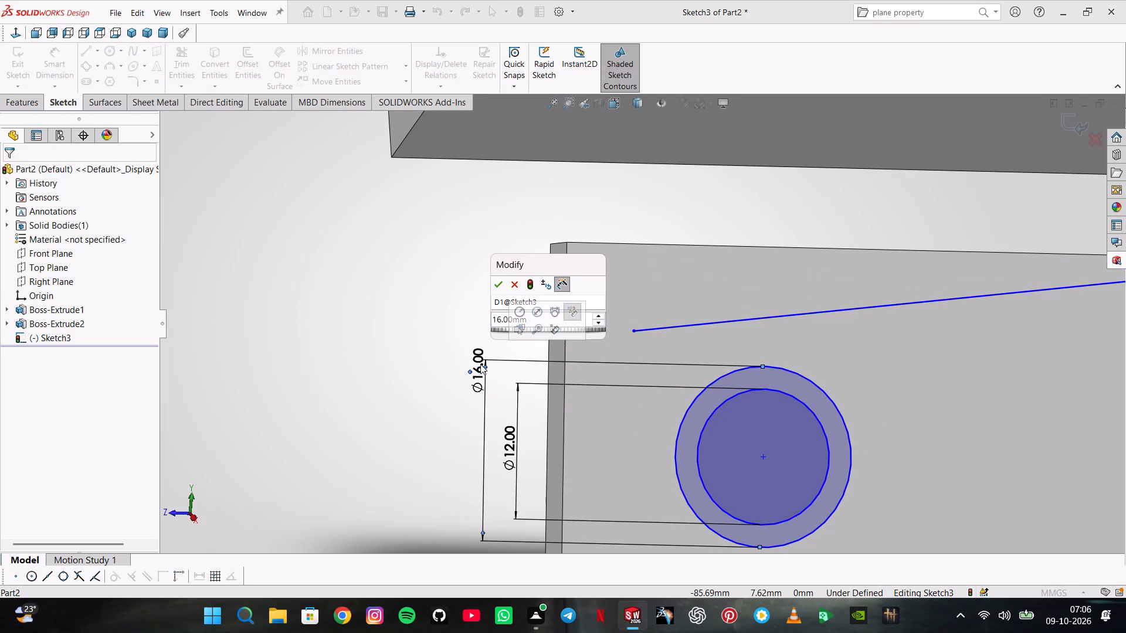
pyautogui.click(593, 319)
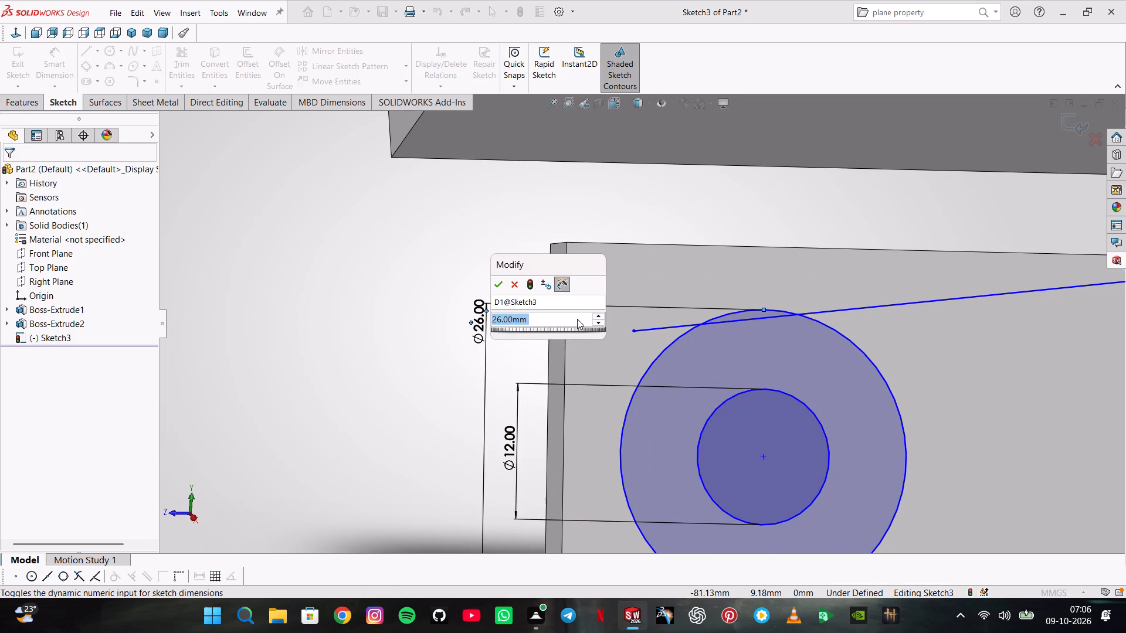
pyautogui.click(577, 319)
pyautogui.doubleClick(577, 319)
pyautogui.doubleClick(577, 319)
pyautogui.click(577, 319)
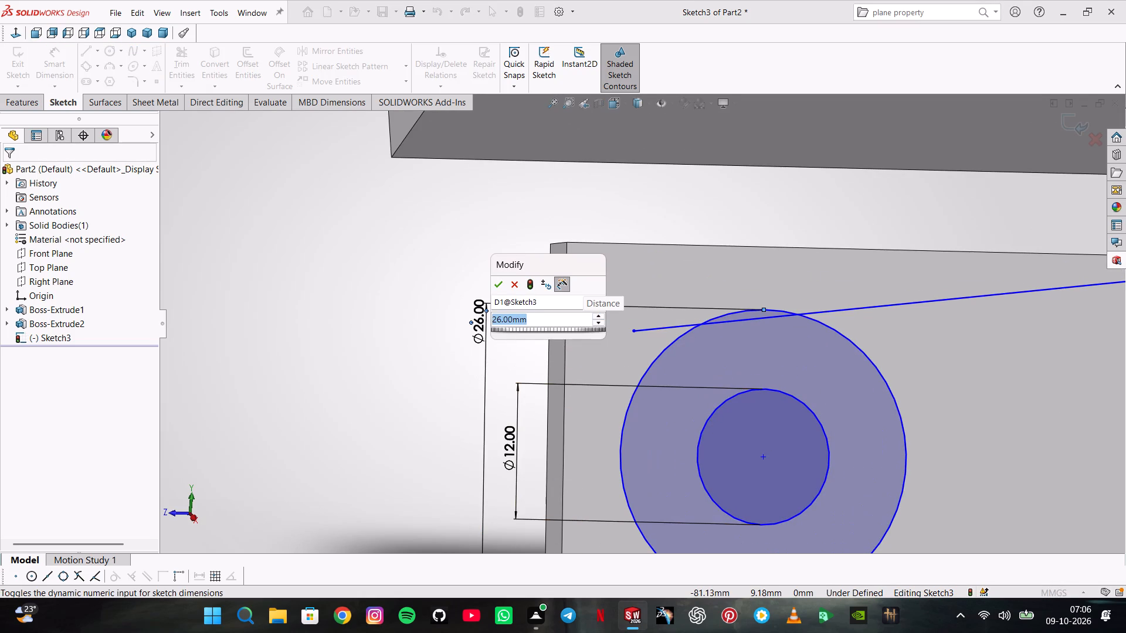
pyautogui.write('24')
pyautogui.press('Return')
pyautogui.scroll(1, 577, 319)
pyautogui.scroll(-1, 577, 319)
pyautogui.scroll(2, 577, 319)
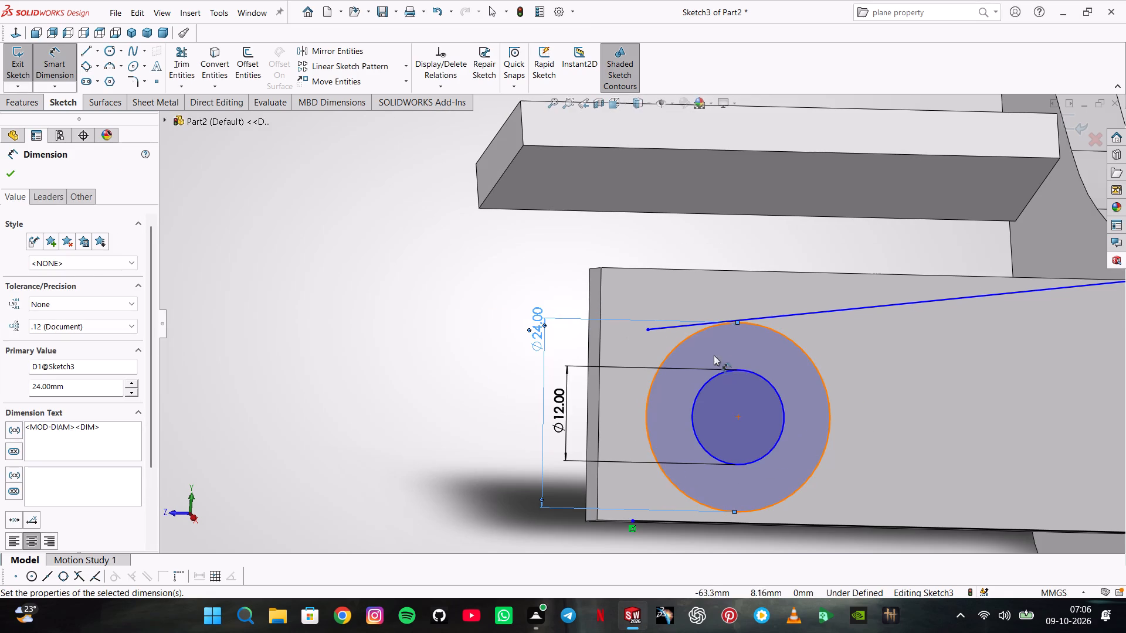
pyautogui.press('Escape')
pyautogui.press('Escape')
pyautogui.press('Escape')
pyautogui.scroll(2, 777, 366)
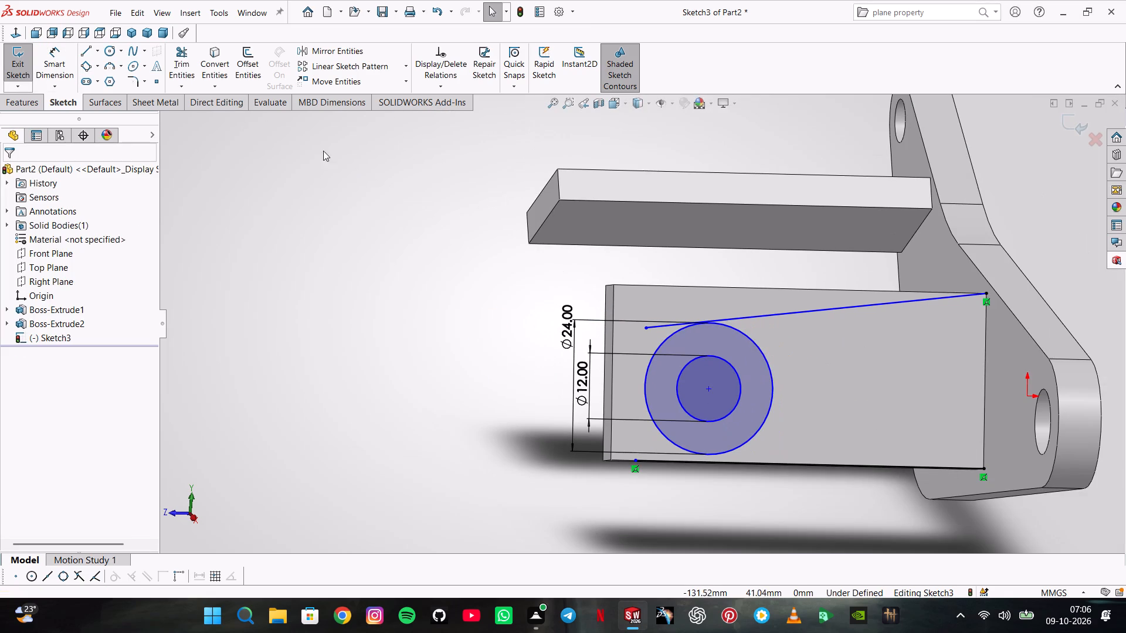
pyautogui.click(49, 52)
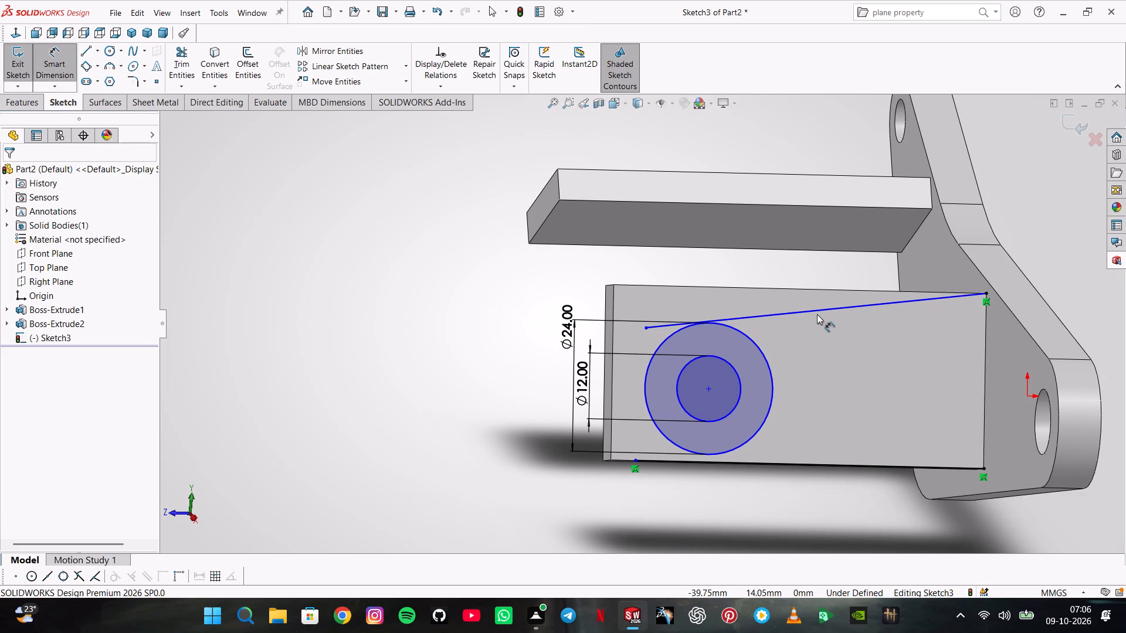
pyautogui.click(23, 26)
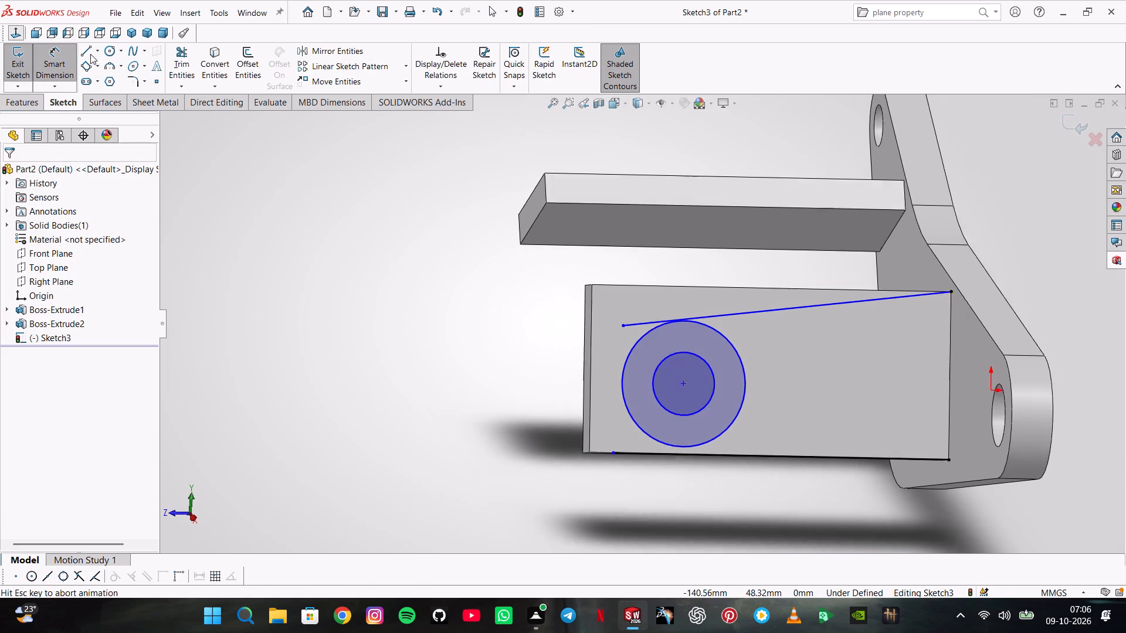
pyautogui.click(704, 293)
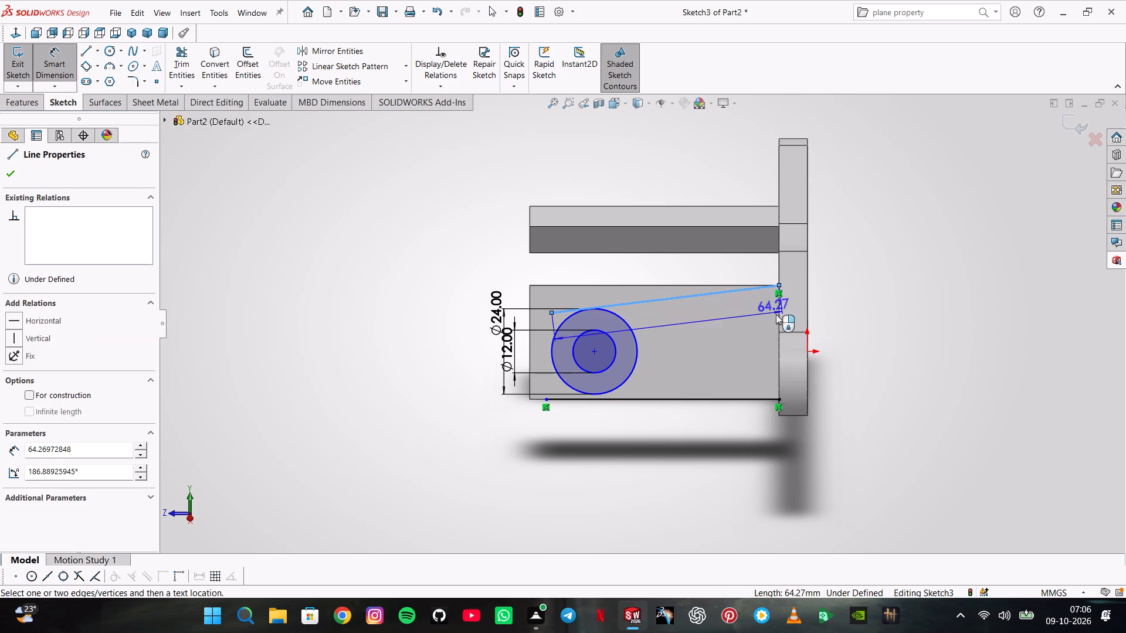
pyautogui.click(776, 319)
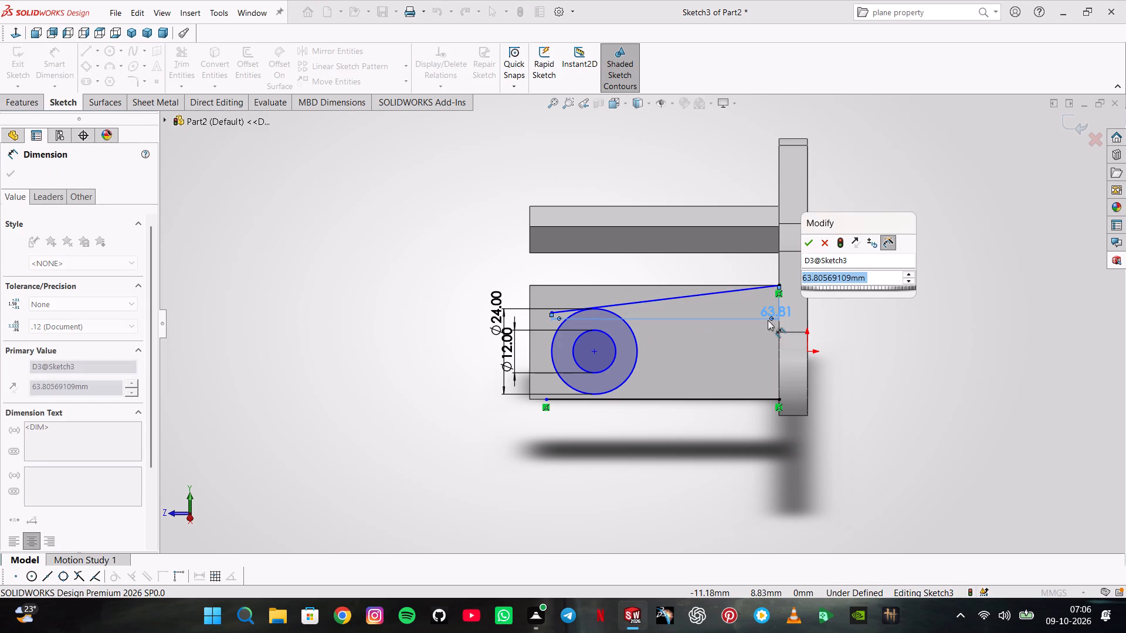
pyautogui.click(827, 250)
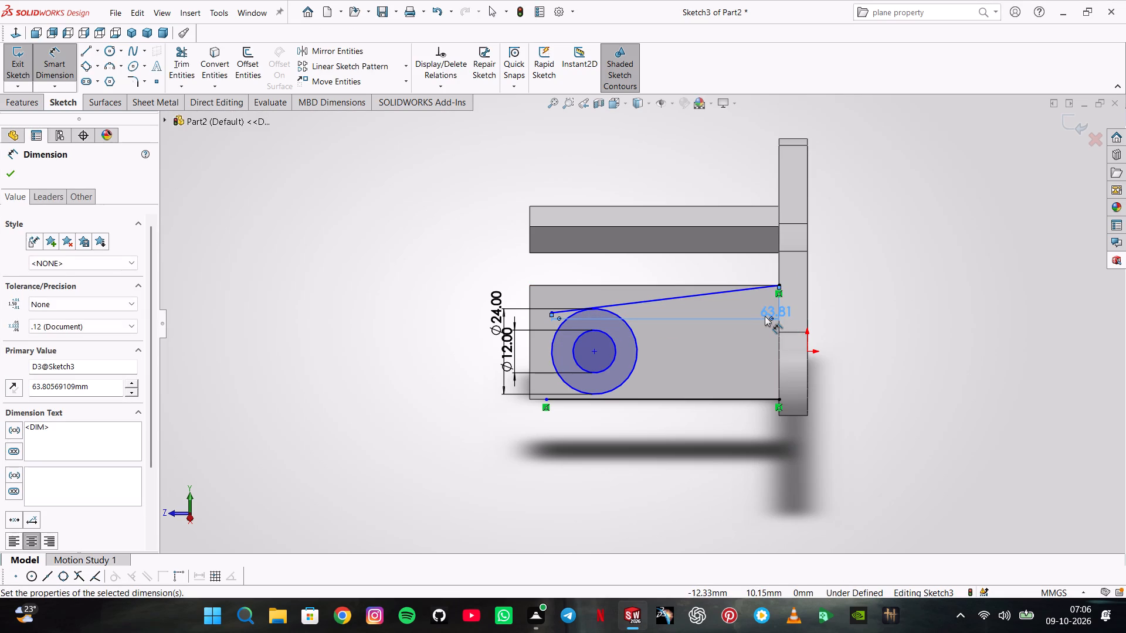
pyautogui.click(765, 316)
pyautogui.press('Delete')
# Dimension the angle between the sloped line and the rib's edge at the plate as 78°.
pyautogui.click(730, 290)
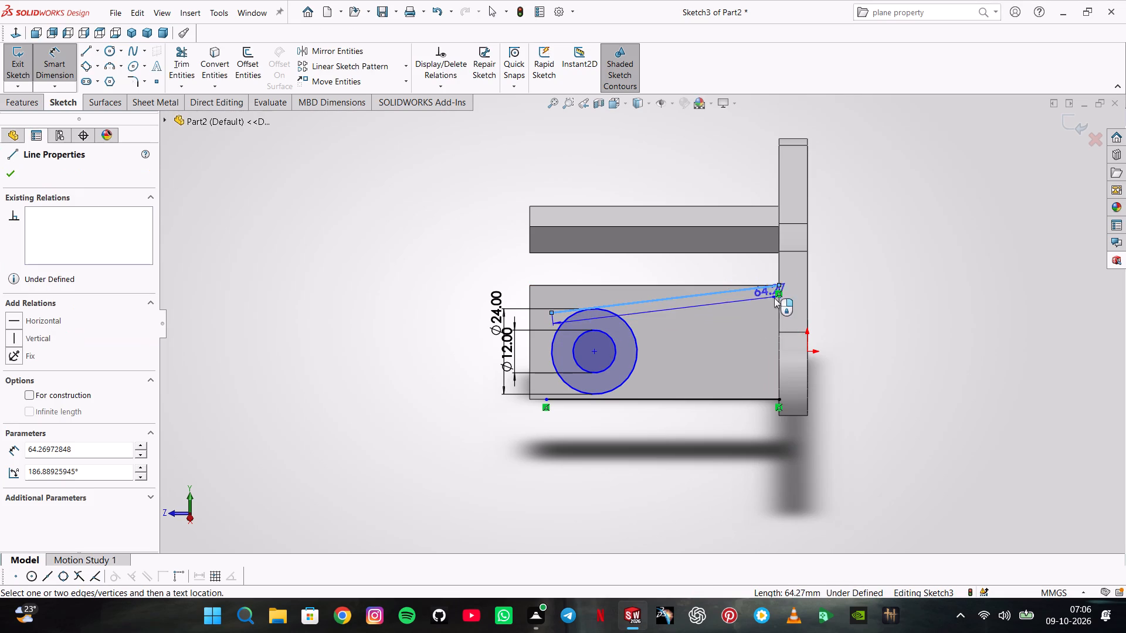
pyautogui.click(778, 308)
pyautogui.click(740, 331)
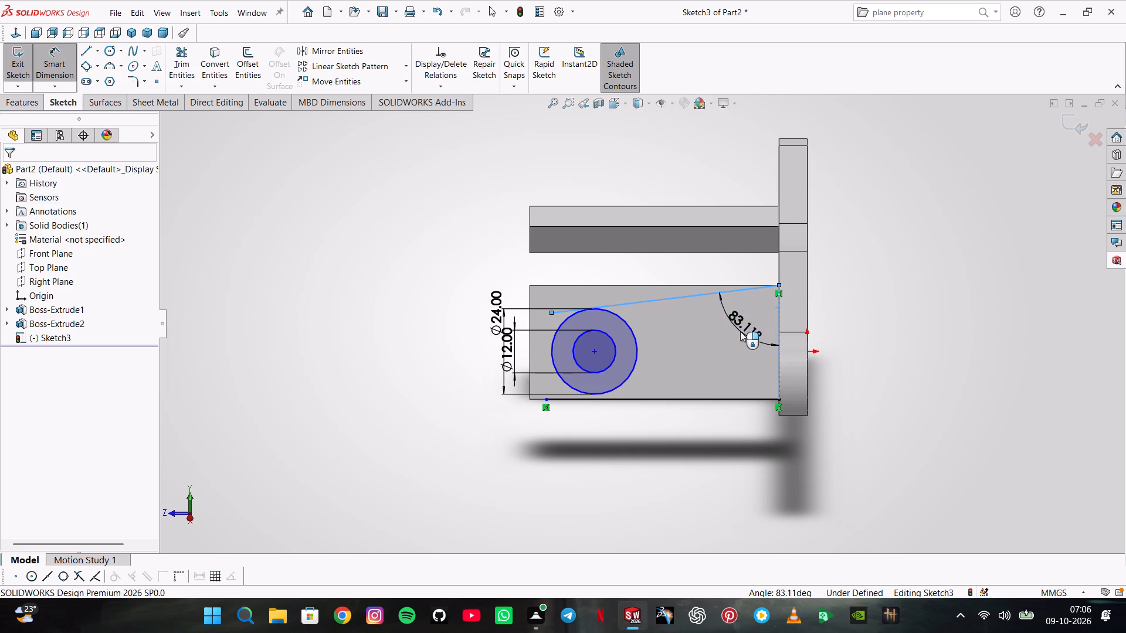
pyautogui.write('78')
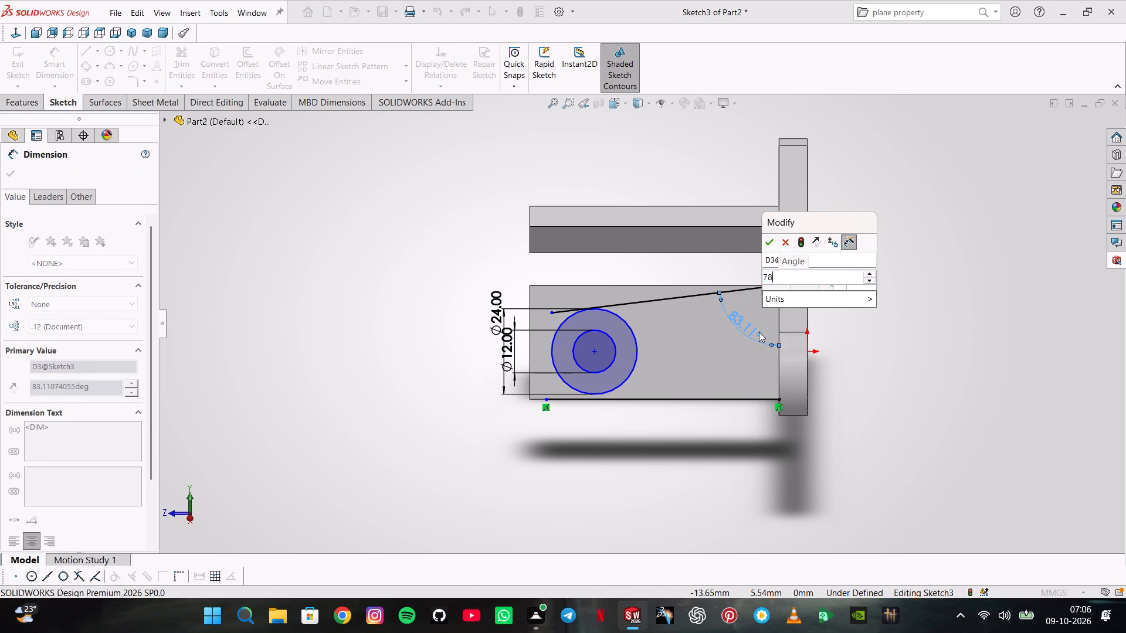
pyautogui.press('Return')
pyautogui.scroll(-5, 743, 330)
pyautogui.scroll(5, 614, 299)
pyautogui.press('Escape')
pyautogui.press('Escape')
pyautogui.press('Escape')
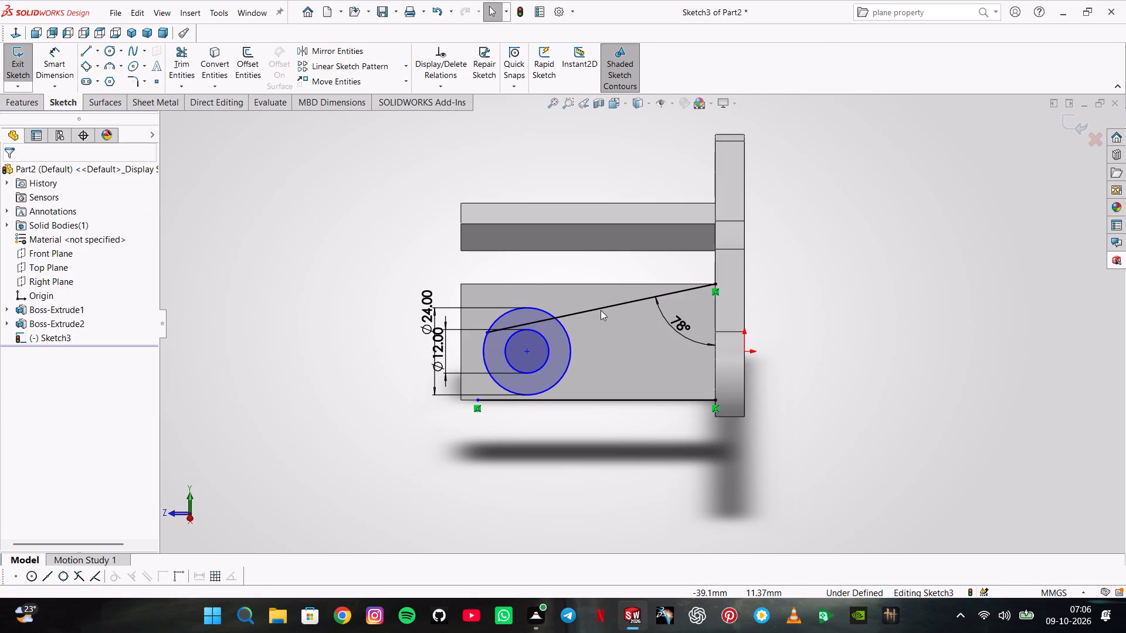
# Make the outer circle tangent to the sloped line.
pyautogui.click(554, 326)
pyautogui.click(571, 311)
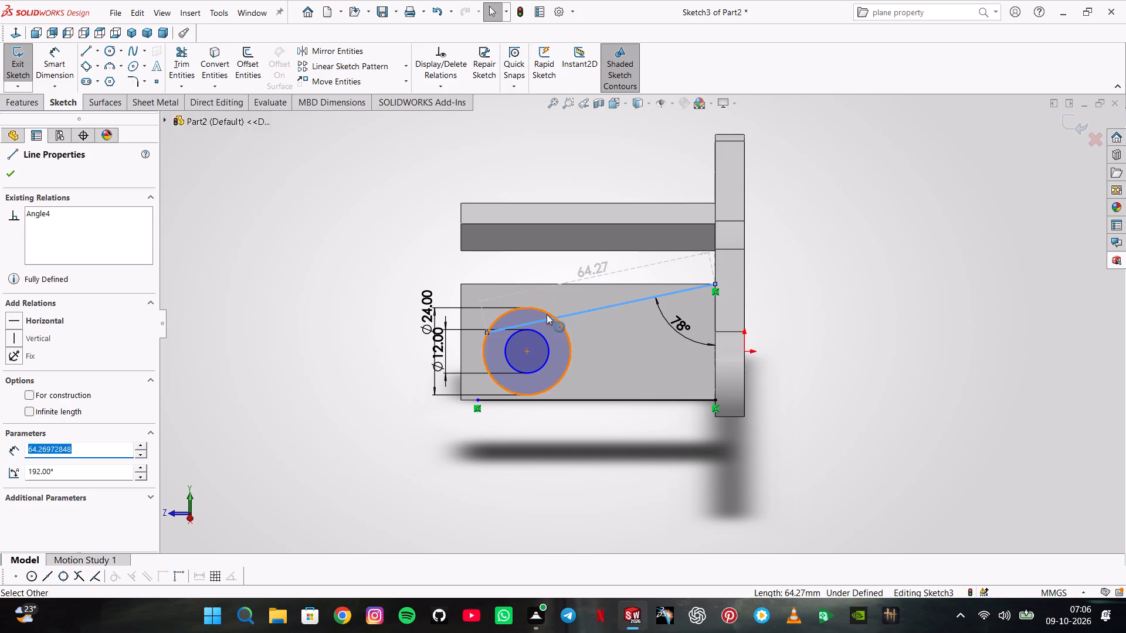
pyautogui.keyDown('ctrl'); pyautogui.click(547, 314); pyautogui.keyUp('ctrl')
pyautogui.click(585, 267)
pyautogui.click(554, 251)
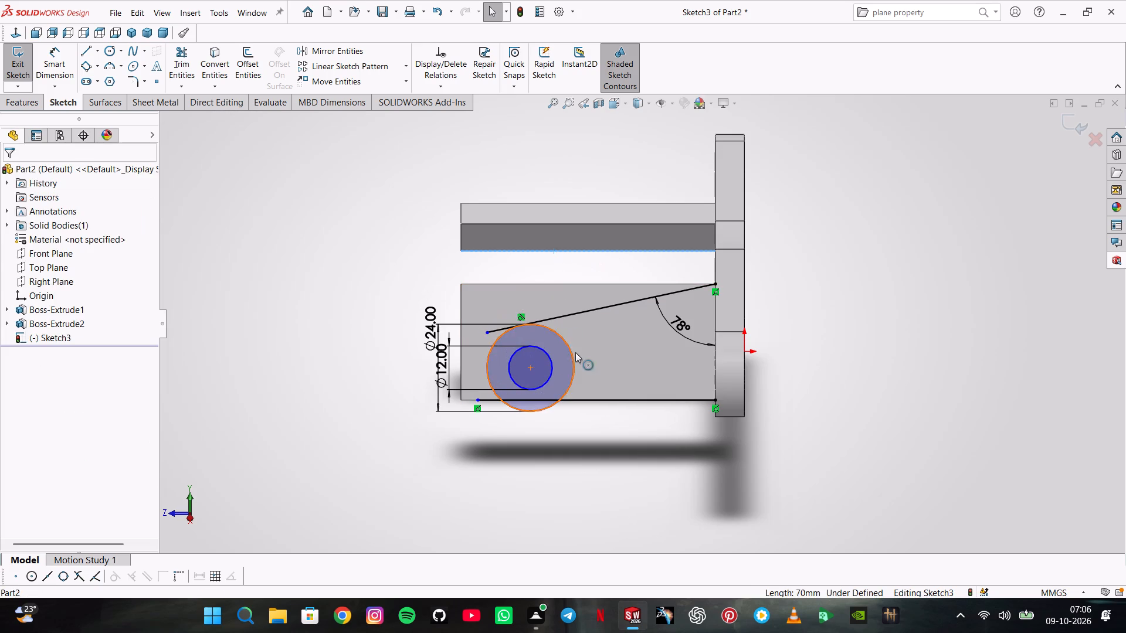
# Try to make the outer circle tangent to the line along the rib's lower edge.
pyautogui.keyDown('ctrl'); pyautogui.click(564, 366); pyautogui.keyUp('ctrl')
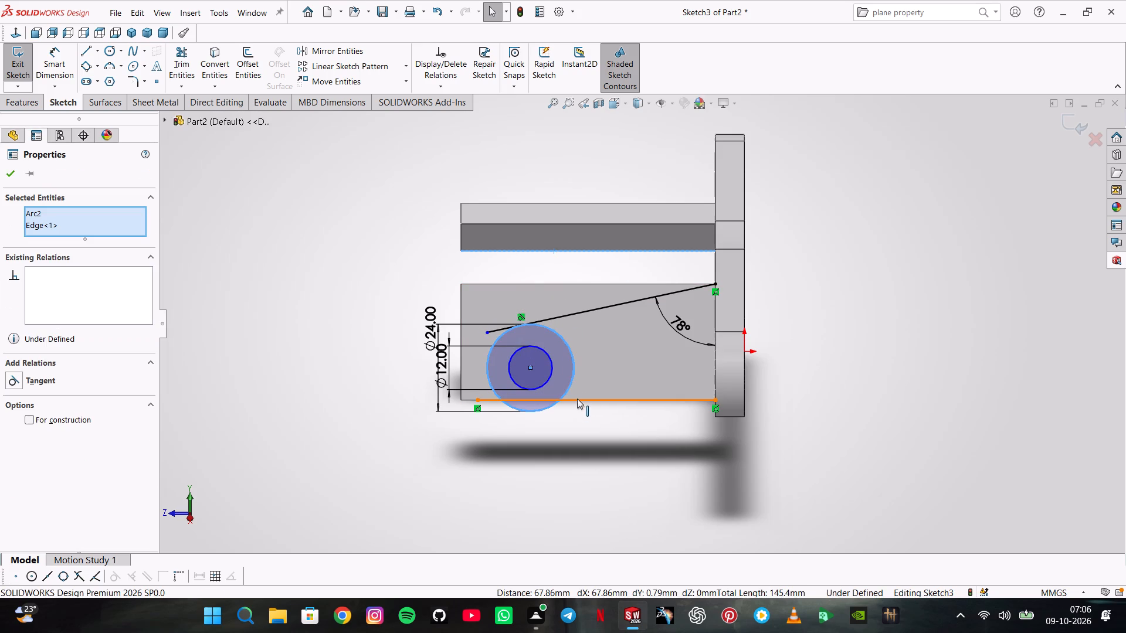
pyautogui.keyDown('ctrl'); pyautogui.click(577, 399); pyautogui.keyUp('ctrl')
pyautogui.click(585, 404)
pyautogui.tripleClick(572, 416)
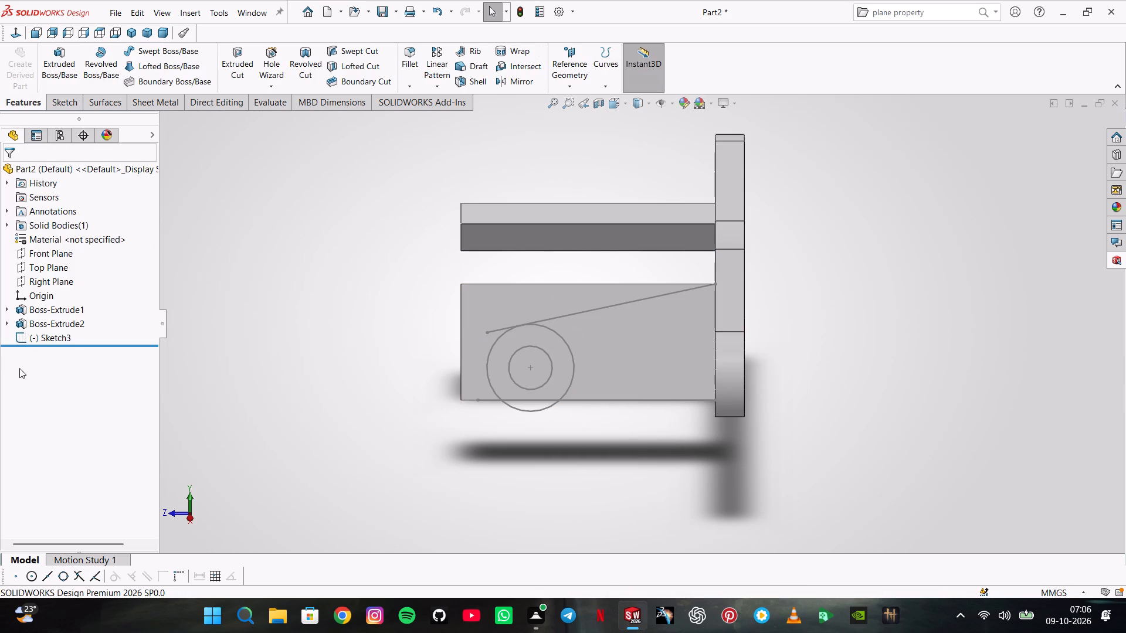
# Reopen the rib profile sketch and examine how the long-arm rib sits on the plate.
pyautogui.rightClick(48, 338)
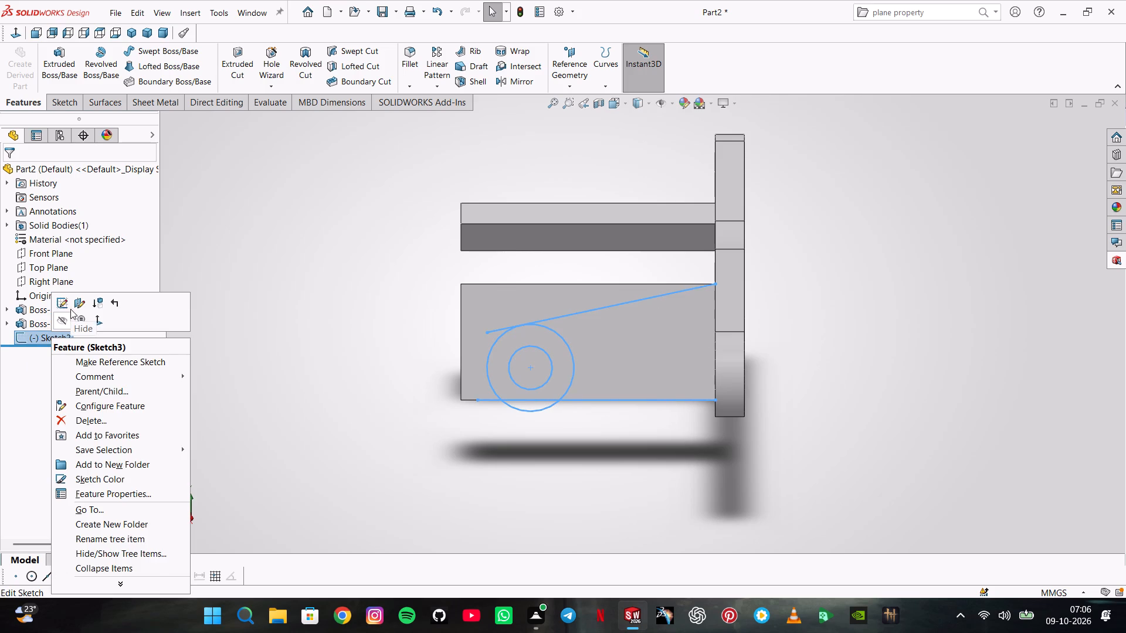
pyautogui.click(68, 306)
pyautogui.moveTo(501, 503); pyautogui.dragTo(582, 444, button='middle')
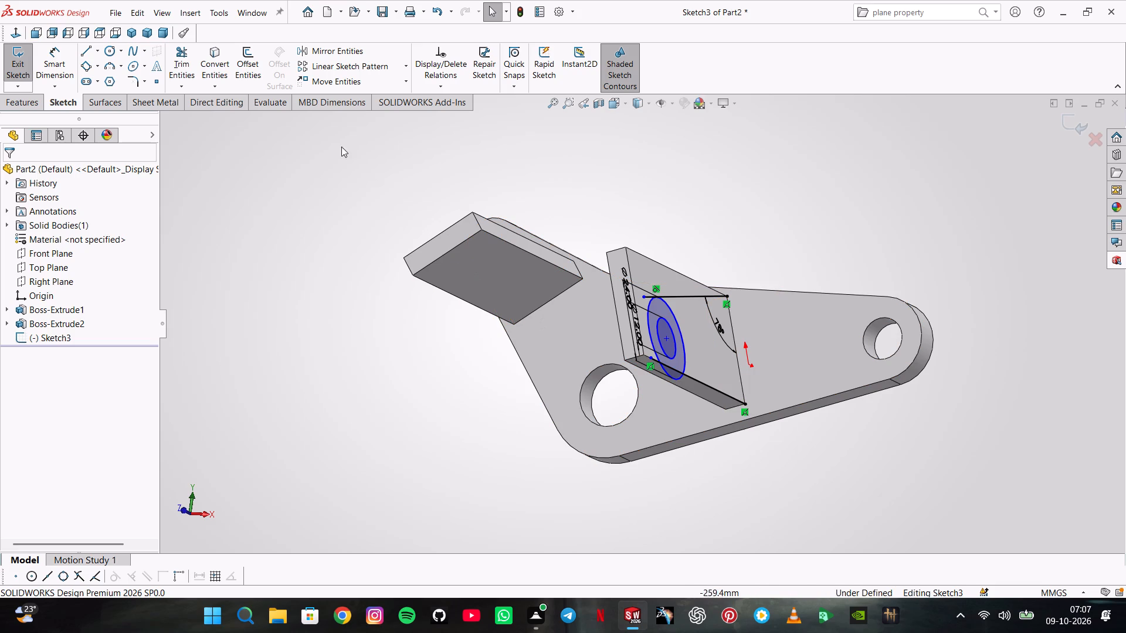
pyautogui.press('Escape')
pyautogui.press('Escape')
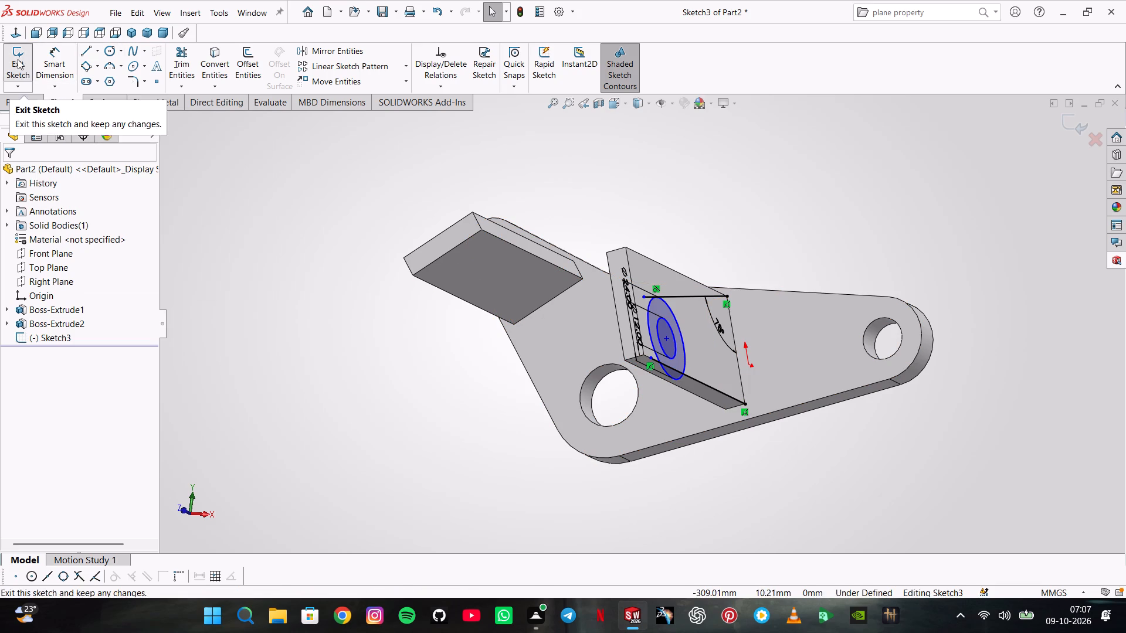
pyautogui.click(18, 59)
# Edit the rib sketch and make the long-arm rectangle's lower short side collinear with the plate's lower edge.
pyautogui.rightClick(18, 318)
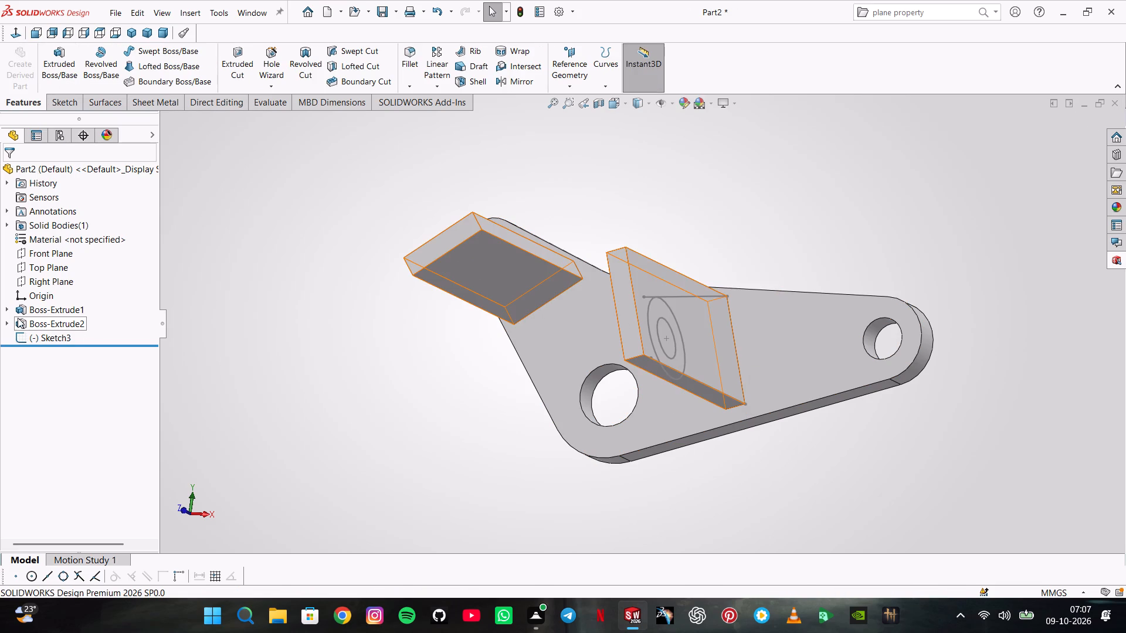
pyautogui.click(42, 284)
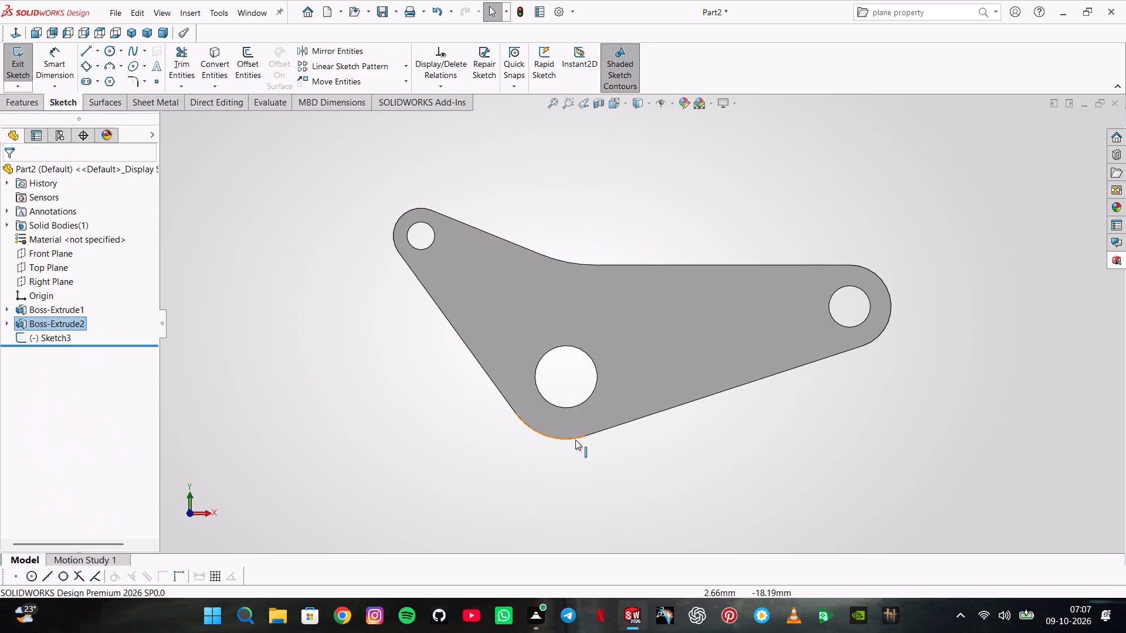
pyautogui.click(696, 380)
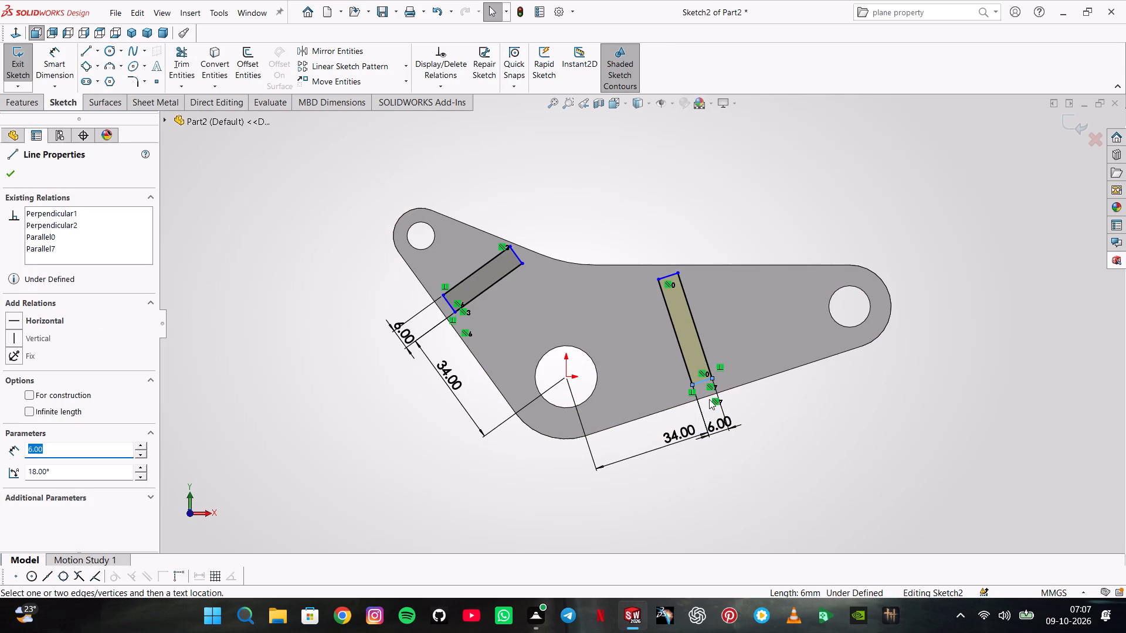
pyautogui.keyDown('ctrl'); pyautogui.click(709, 395); pyautogui.keyUp('ctrl')
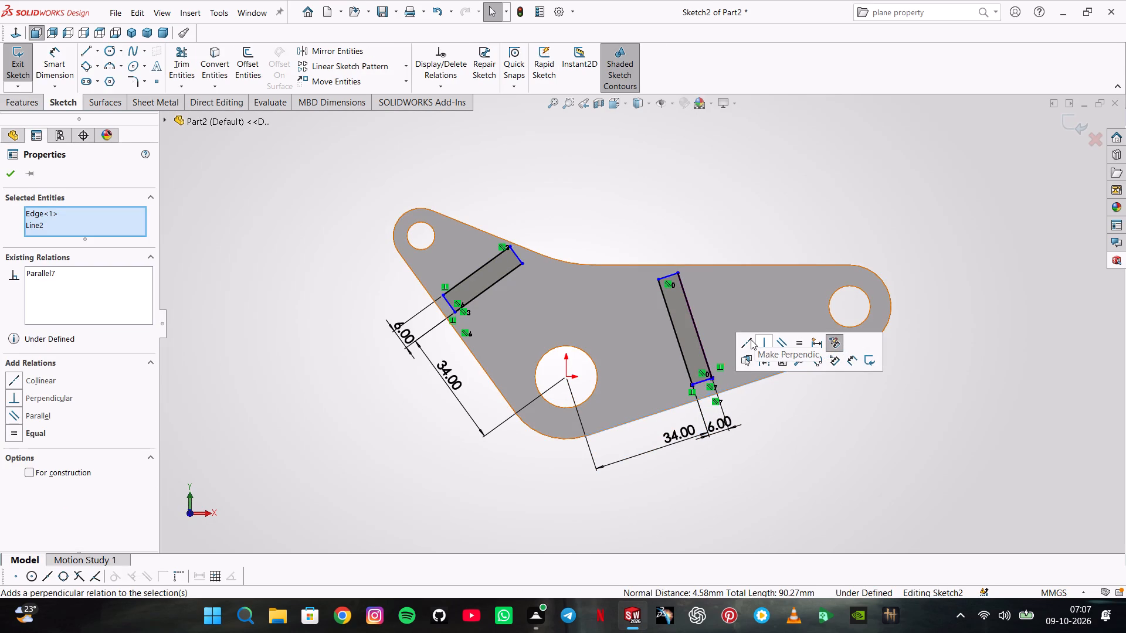
pyautogui.click(751, 339)
pyautogui.click(737, 235)
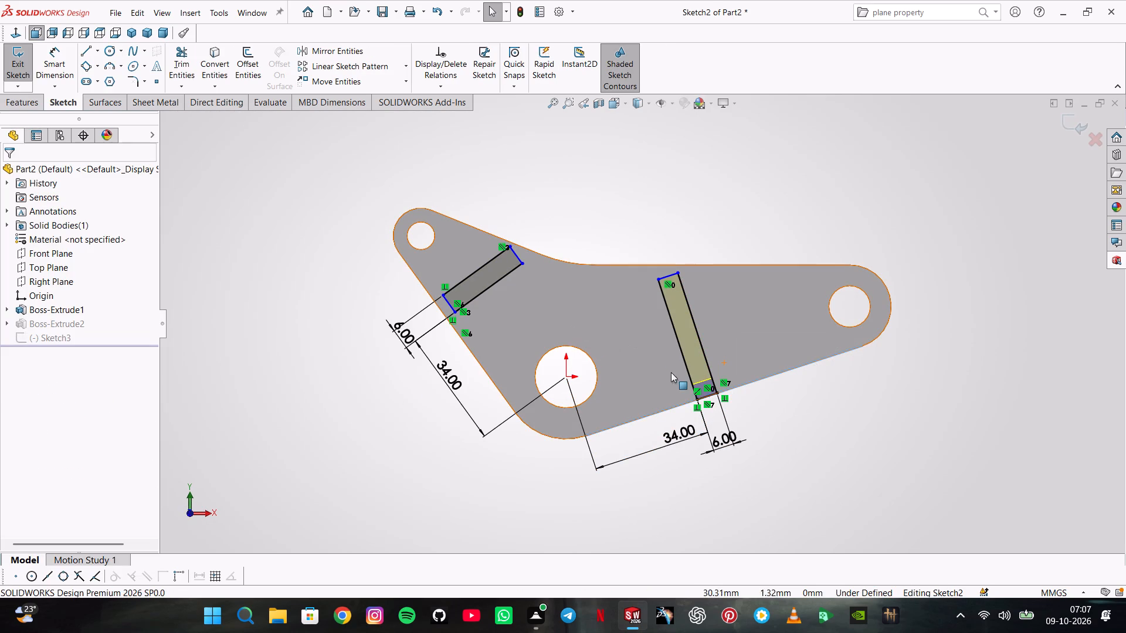
# Make the short-arm rectangle's outer short side collinear with the plate's adjacent outer edge and exit the sketch.
pyautogui.click(447, 303)
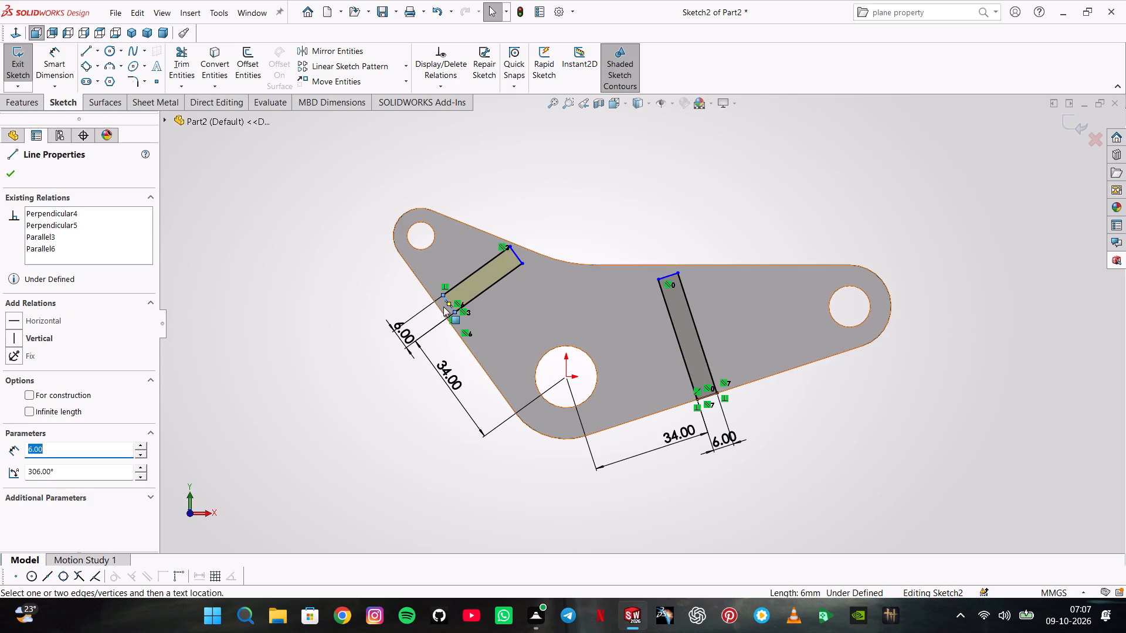
pyautogui.keyDown('ctrl'); pyautogui.click(442, 309); pyautogui.keyUp('ctrl')
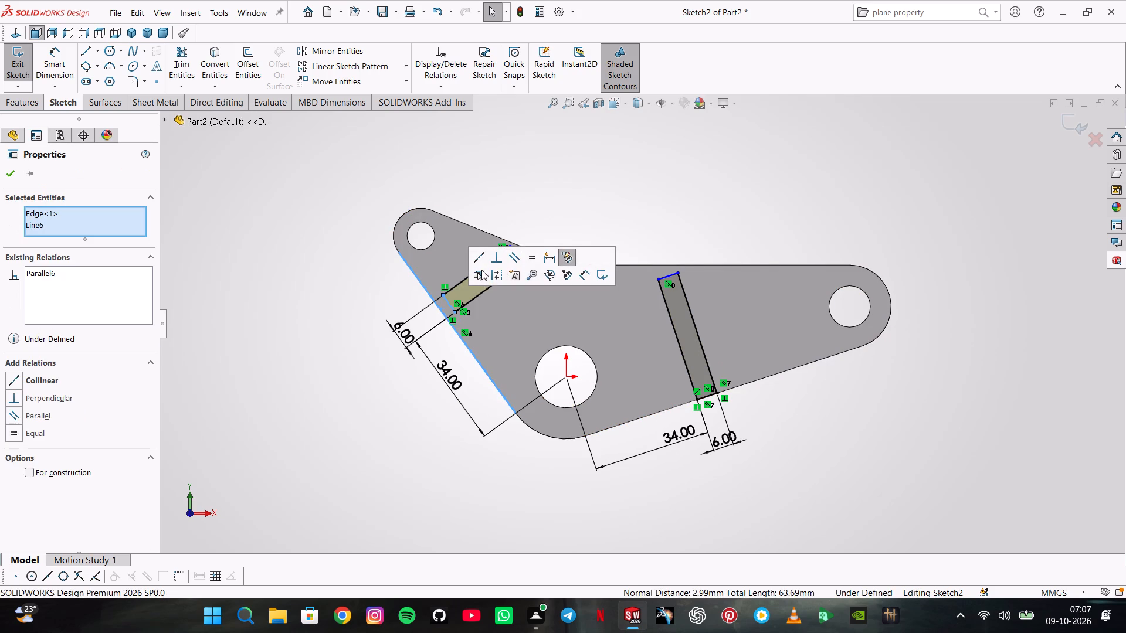
pyautogui.click(482, 260)
pyautogui.click(501, 222)
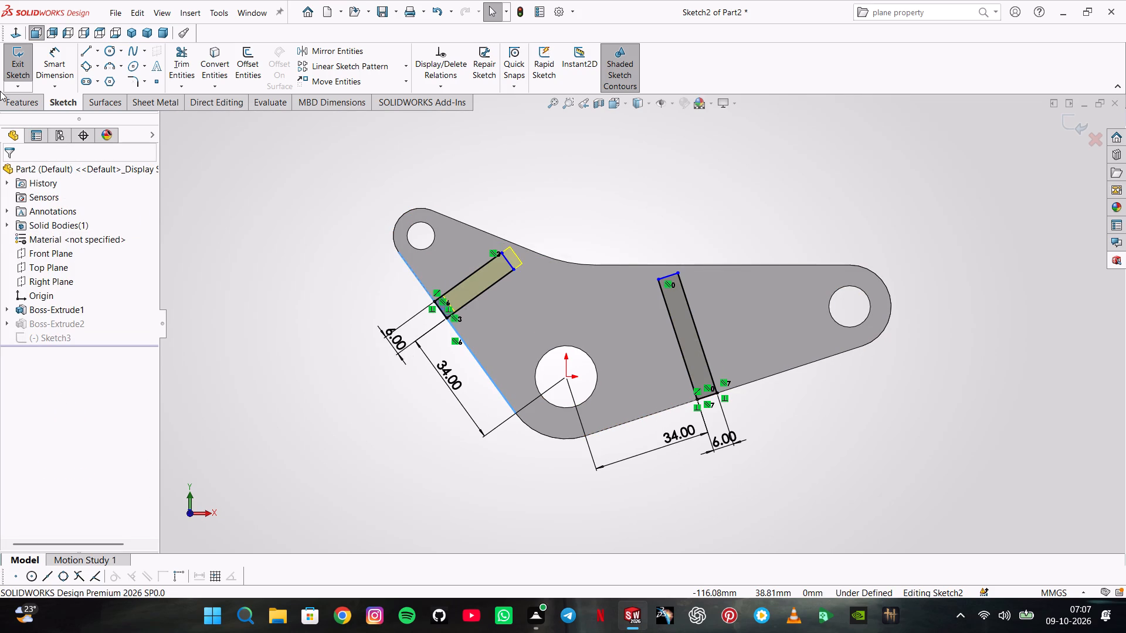
pyautogui.click(14, 69)
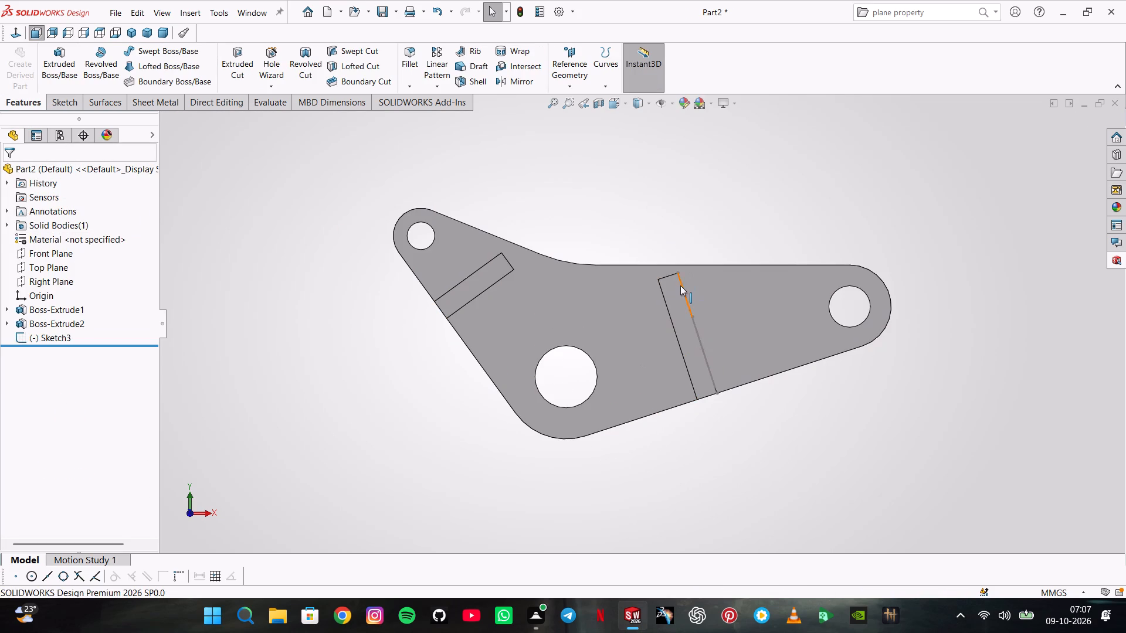
# Reopen the rib profile sketch and make the outer circle tangent to the line along the rib's lower edge.
pyautogui.moveTo(681, 287); pyautogui.dragTo(583, 203, button='middle')
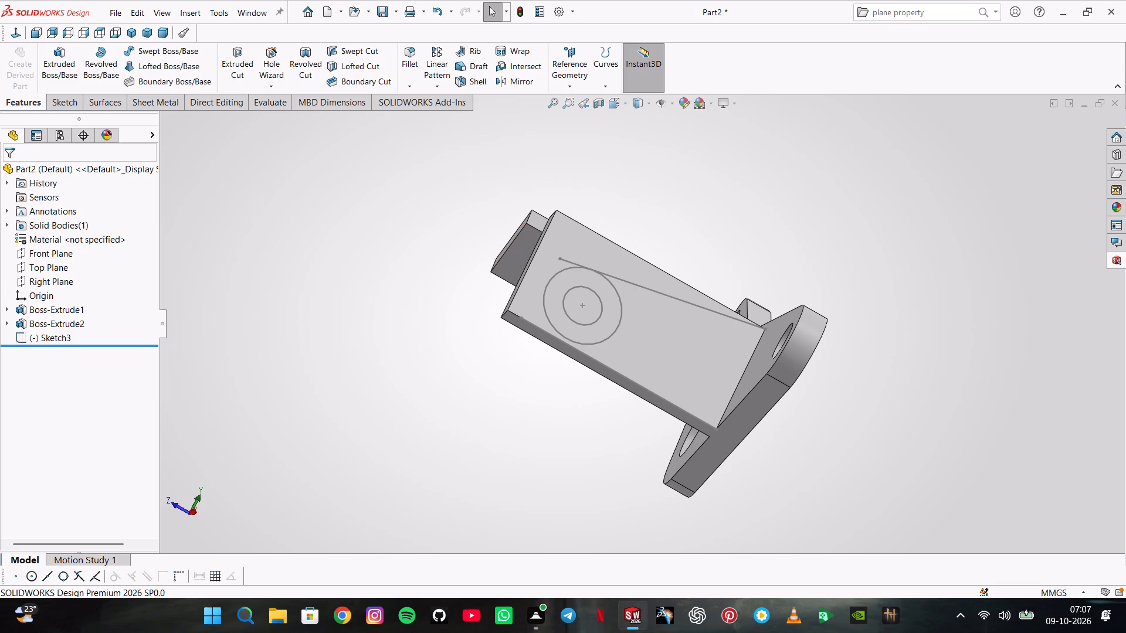
pyautogui.rightClick(59, 334)
pyautogui.click(70, 300)
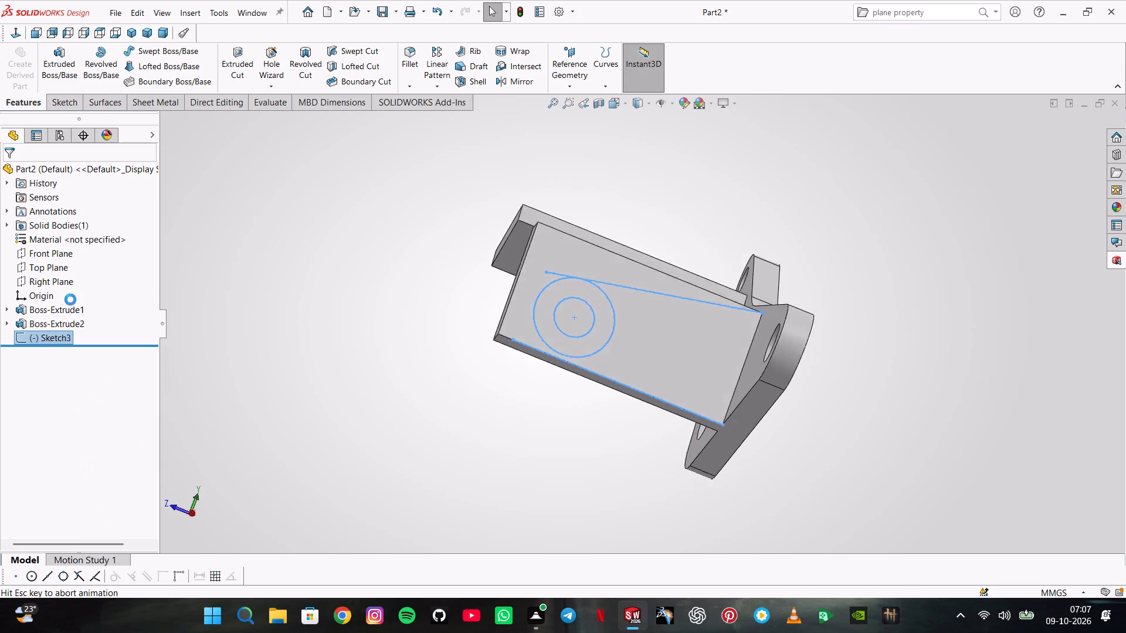
pyautogui.click(588, 391)
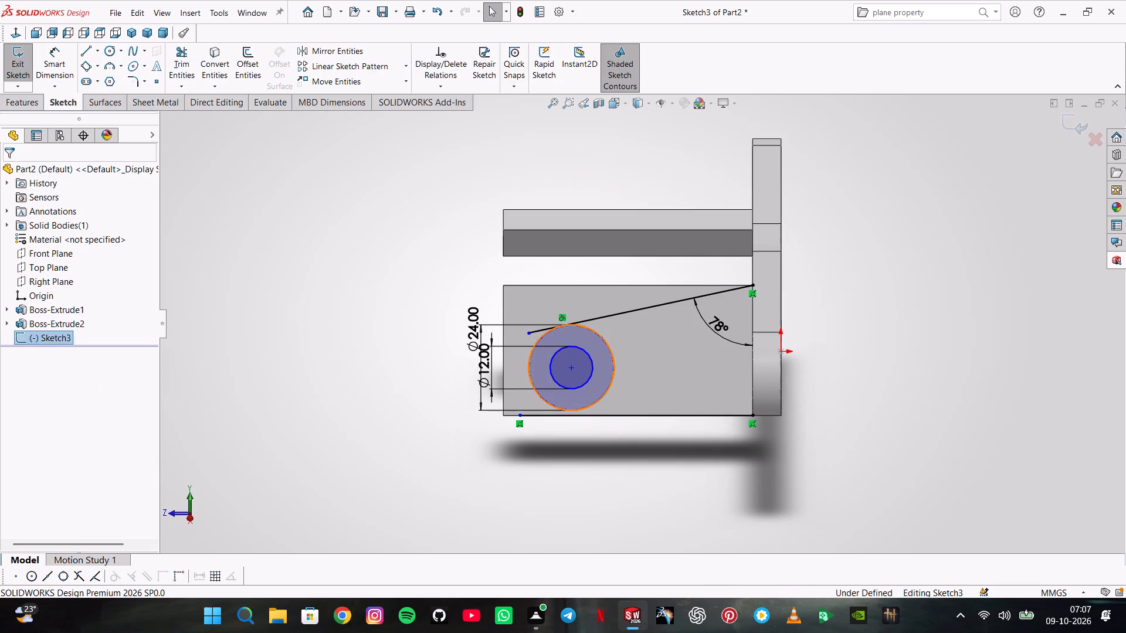
pyautogui.keyDown('ctrl'); pyautogui.click(581, 414); pyautogui.keyUp('ctrl')
pyautogui.click(619, 362)
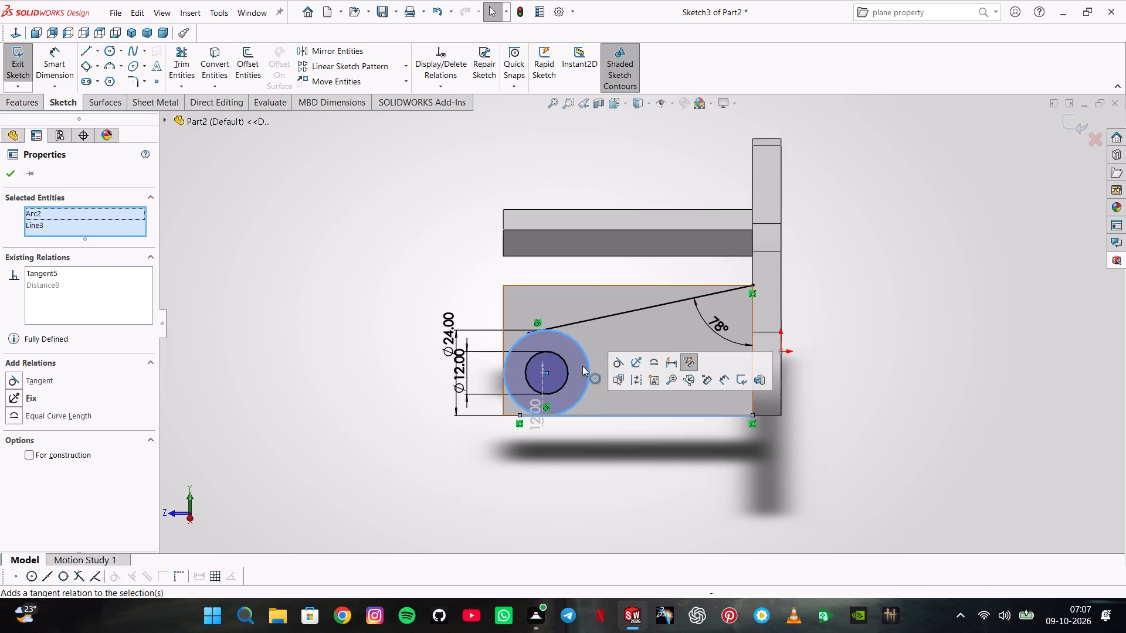
pyautogui.click(408, 346)
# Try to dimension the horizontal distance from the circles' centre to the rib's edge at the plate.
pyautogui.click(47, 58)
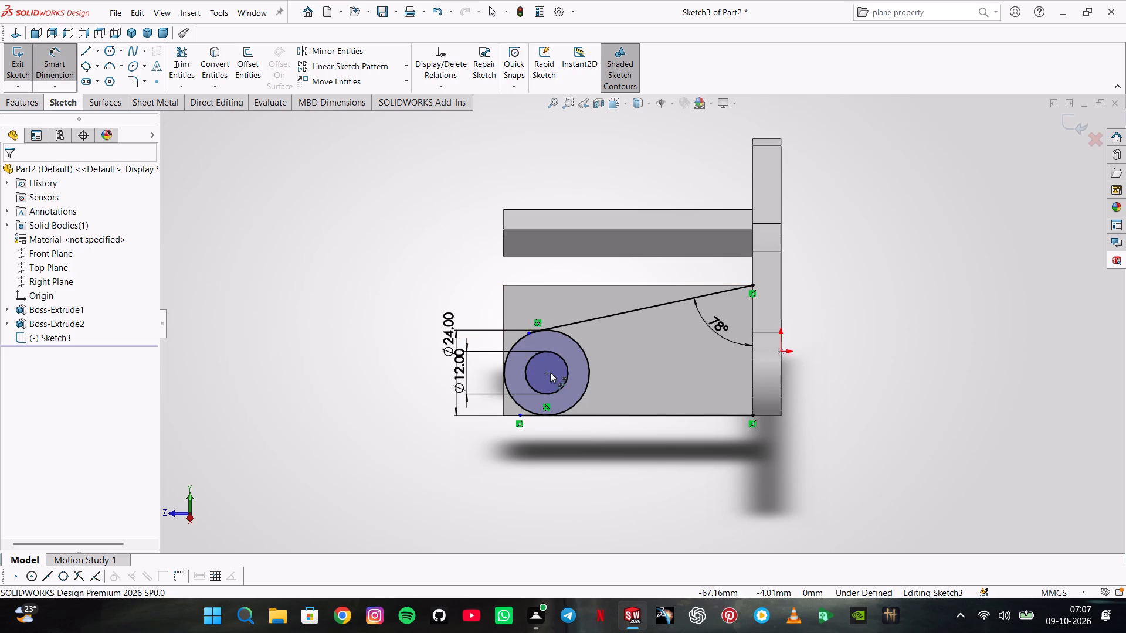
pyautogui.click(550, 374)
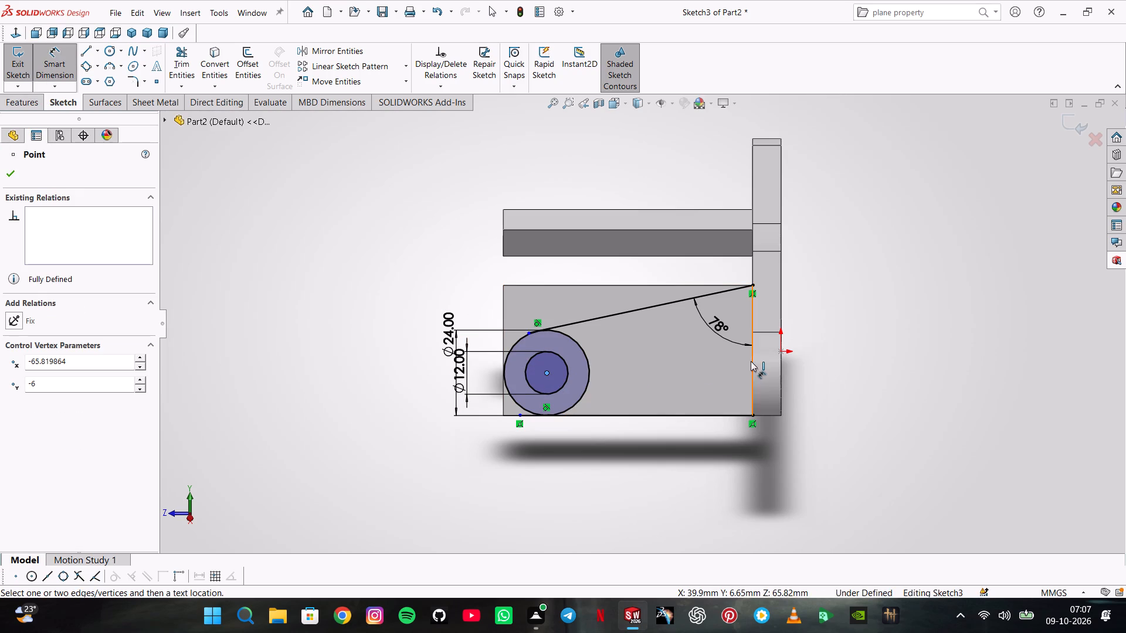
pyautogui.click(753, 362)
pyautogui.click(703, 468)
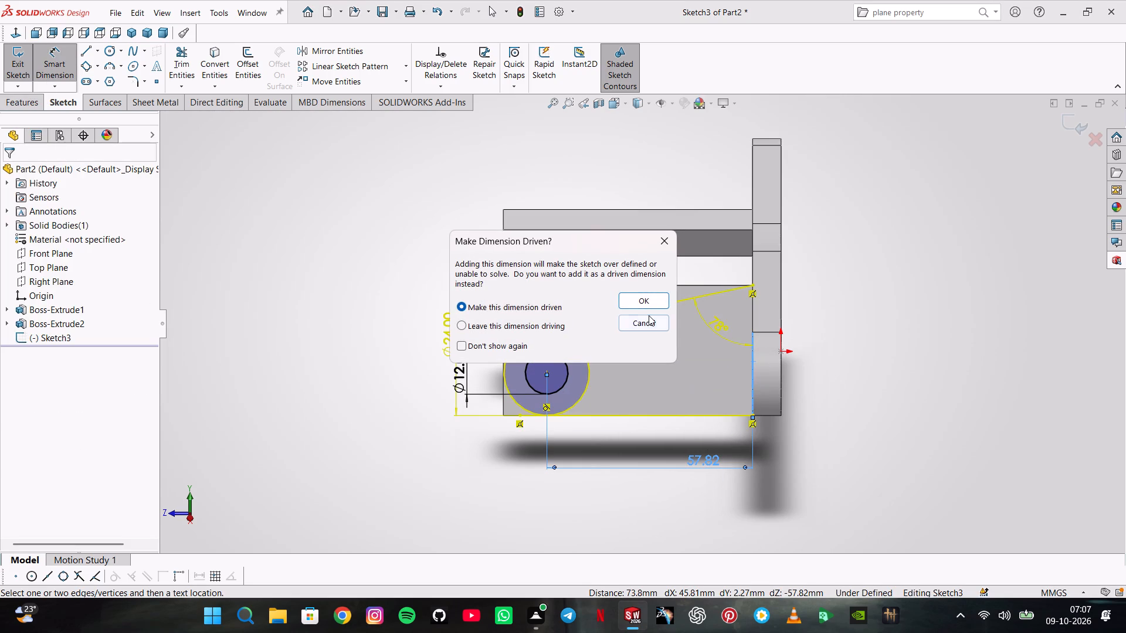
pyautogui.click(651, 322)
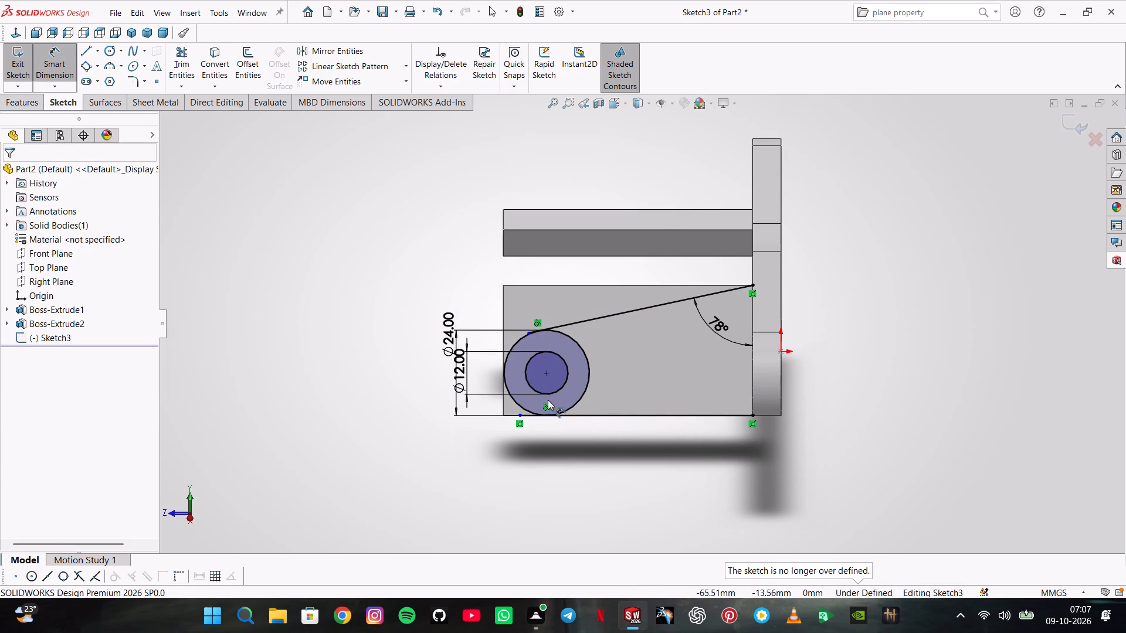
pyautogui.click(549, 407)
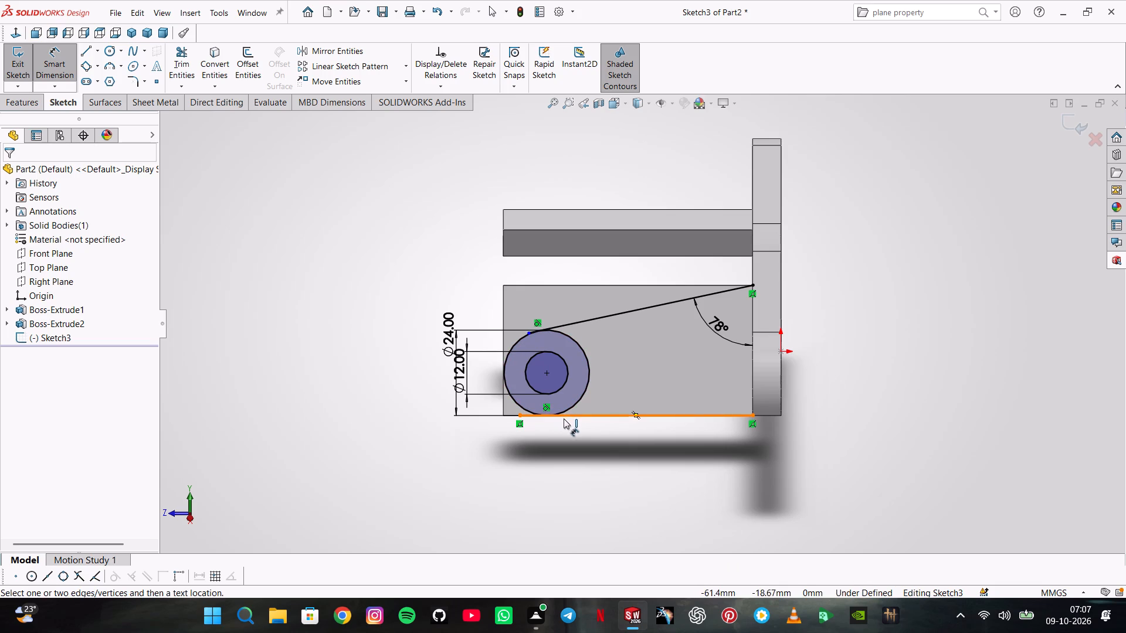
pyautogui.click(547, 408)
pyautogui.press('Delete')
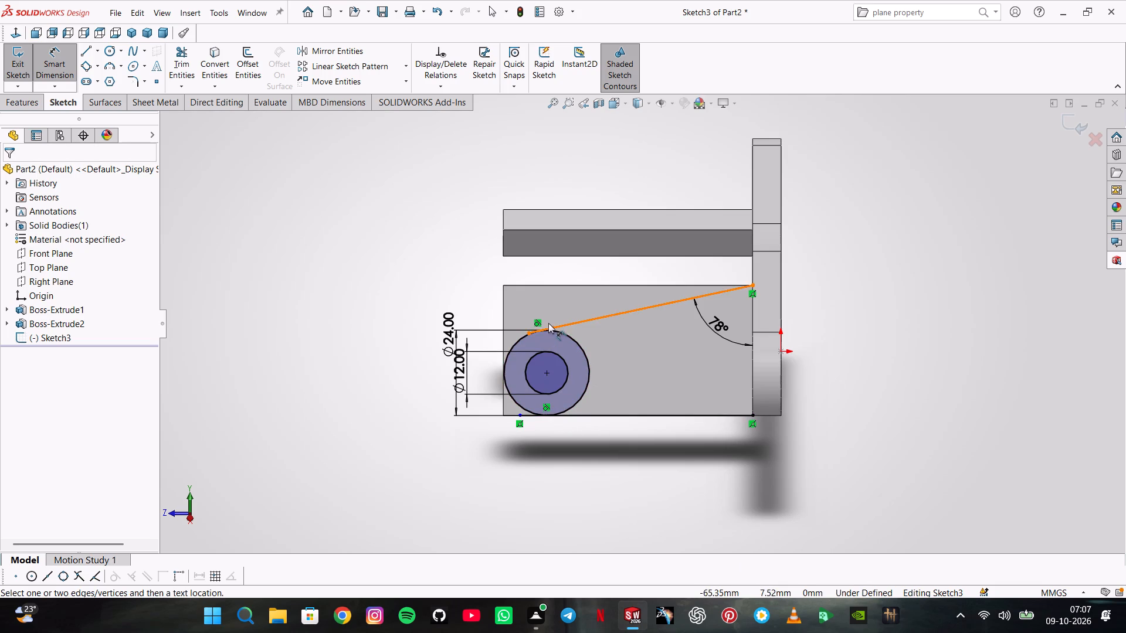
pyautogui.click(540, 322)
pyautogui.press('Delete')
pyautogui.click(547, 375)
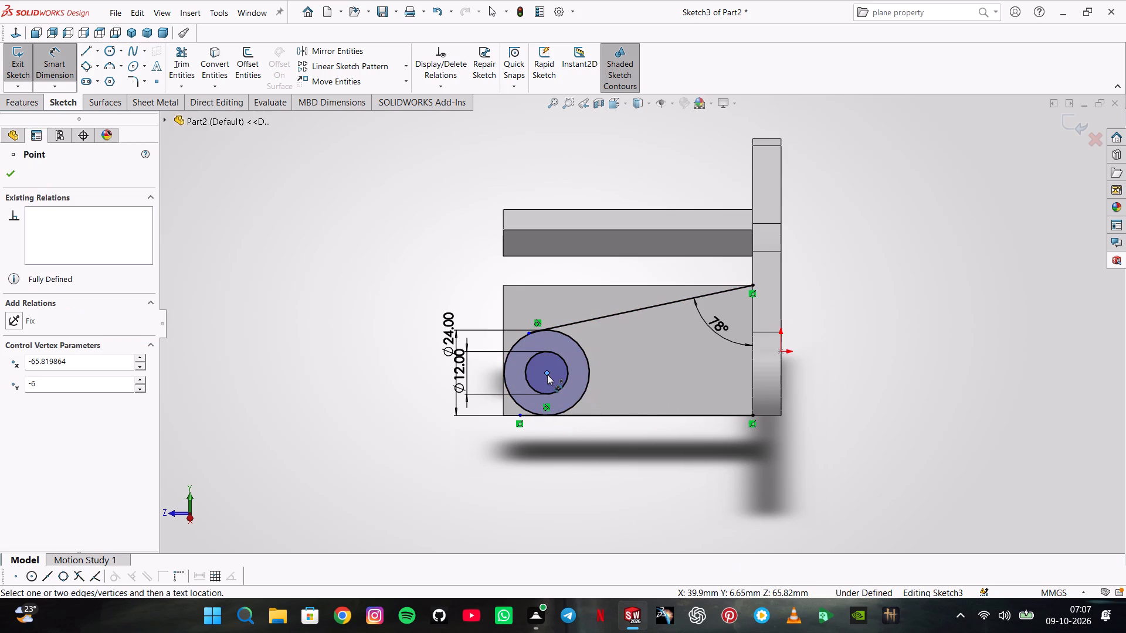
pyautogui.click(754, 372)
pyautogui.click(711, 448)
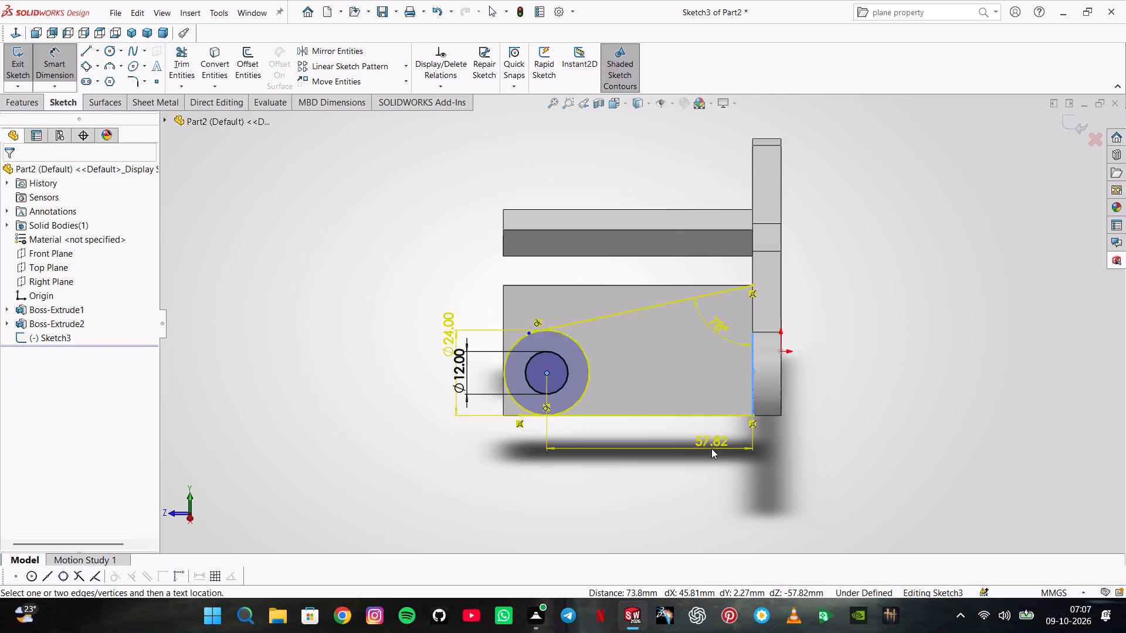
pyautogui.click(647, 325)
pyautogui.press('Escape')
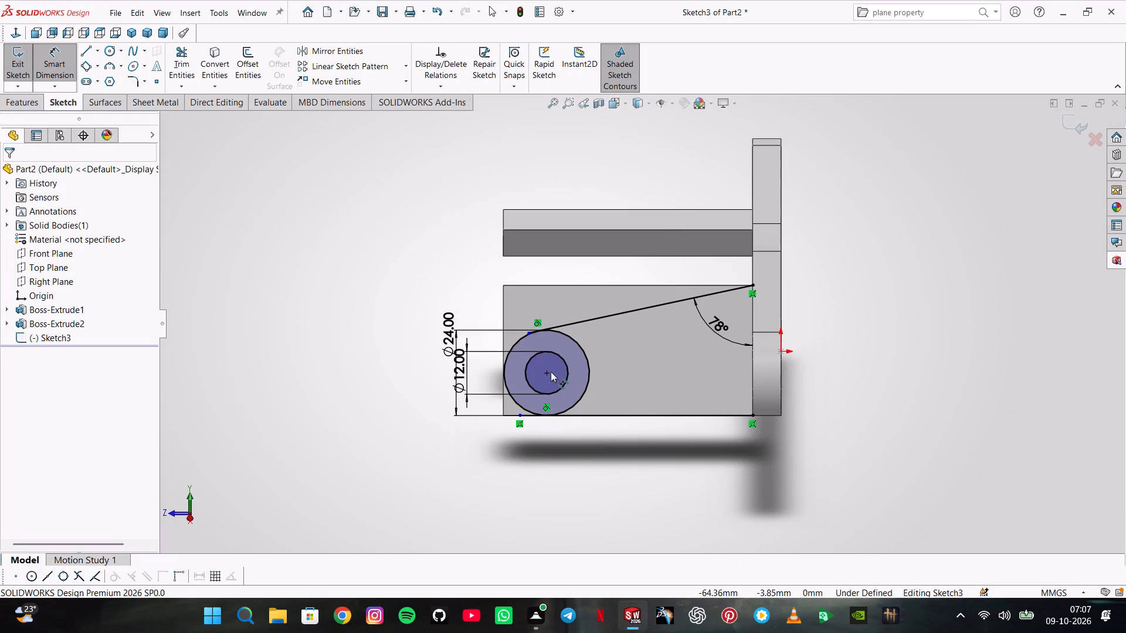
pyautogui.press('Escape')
# Delete the outer circle's two tangent relations, with the slanted line and with the lower line.
pyautogui.click(549, 407)
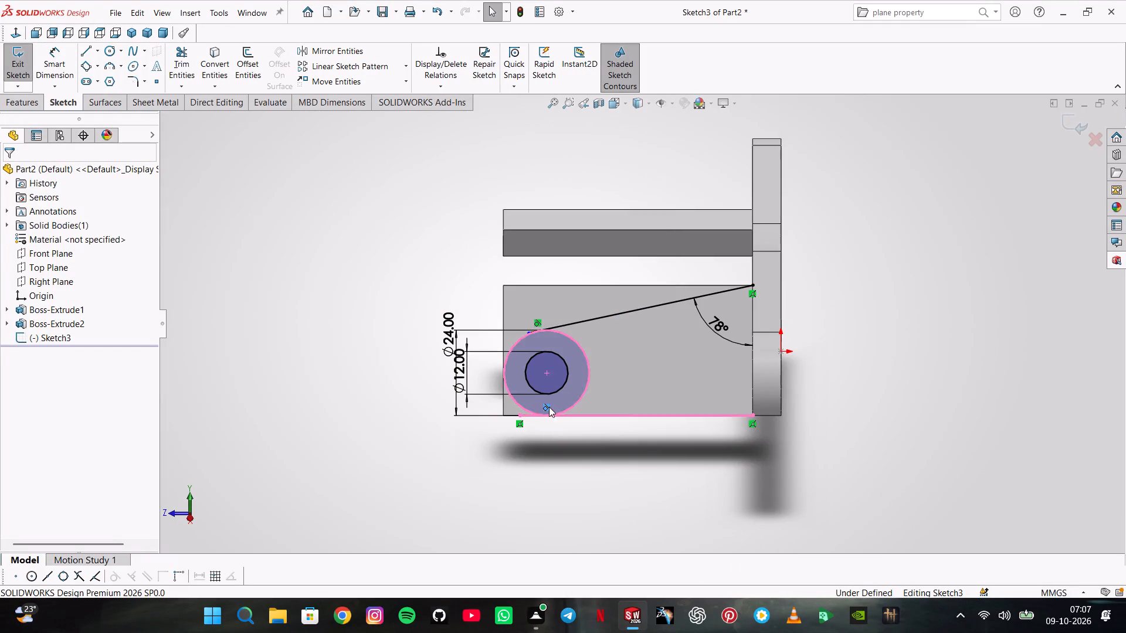
pyautogui.press('Delete')
pyautogui.click(540, 321)
pyautogui.press('Delete')
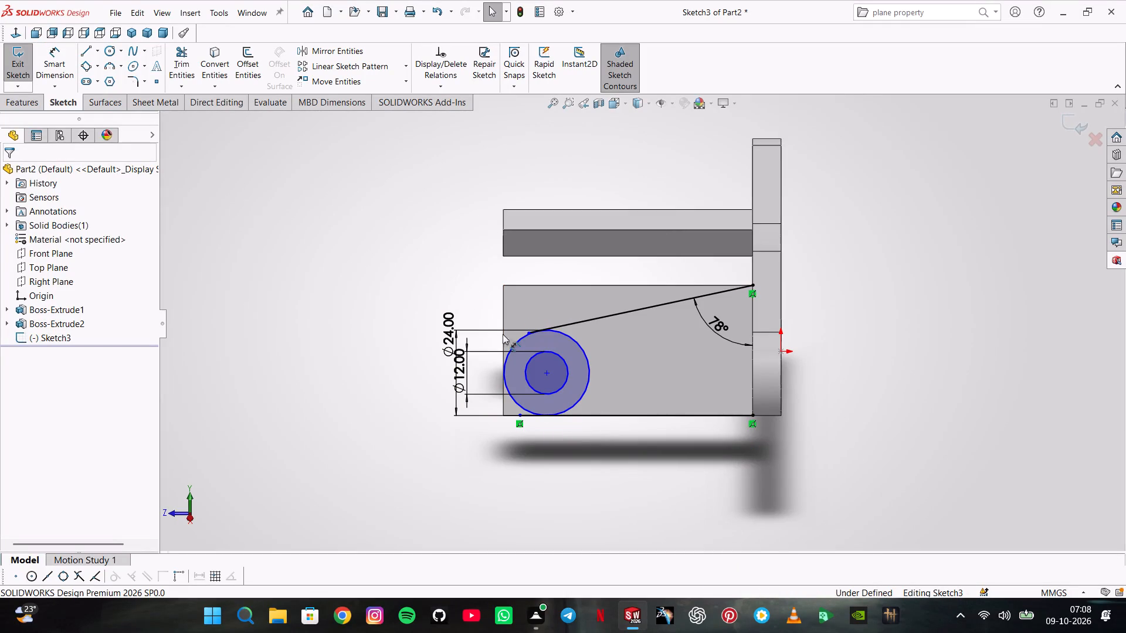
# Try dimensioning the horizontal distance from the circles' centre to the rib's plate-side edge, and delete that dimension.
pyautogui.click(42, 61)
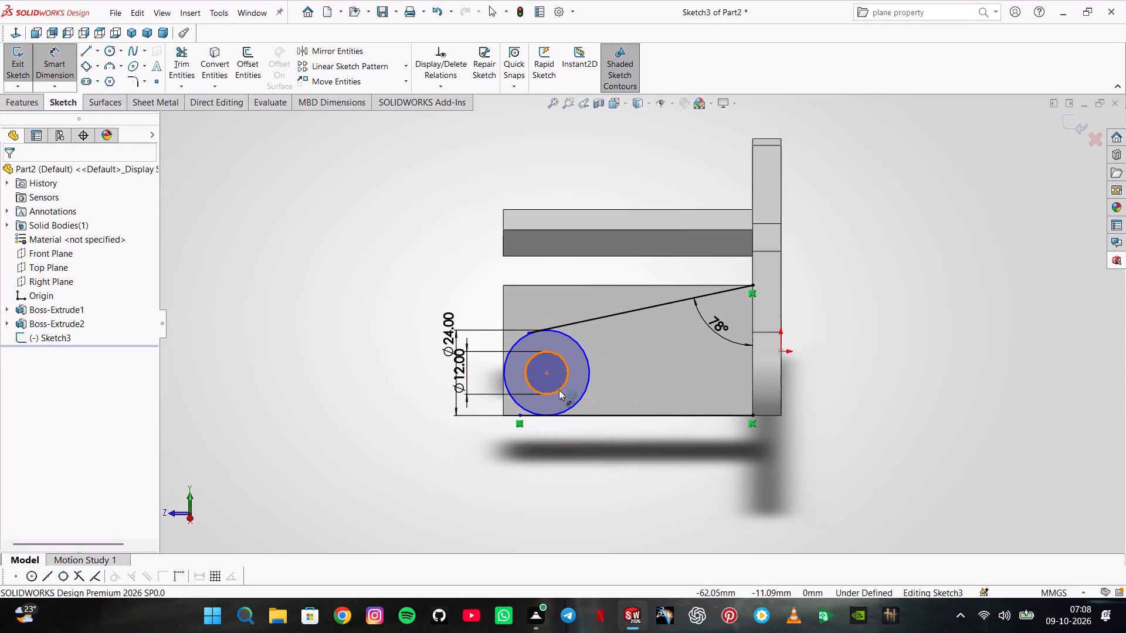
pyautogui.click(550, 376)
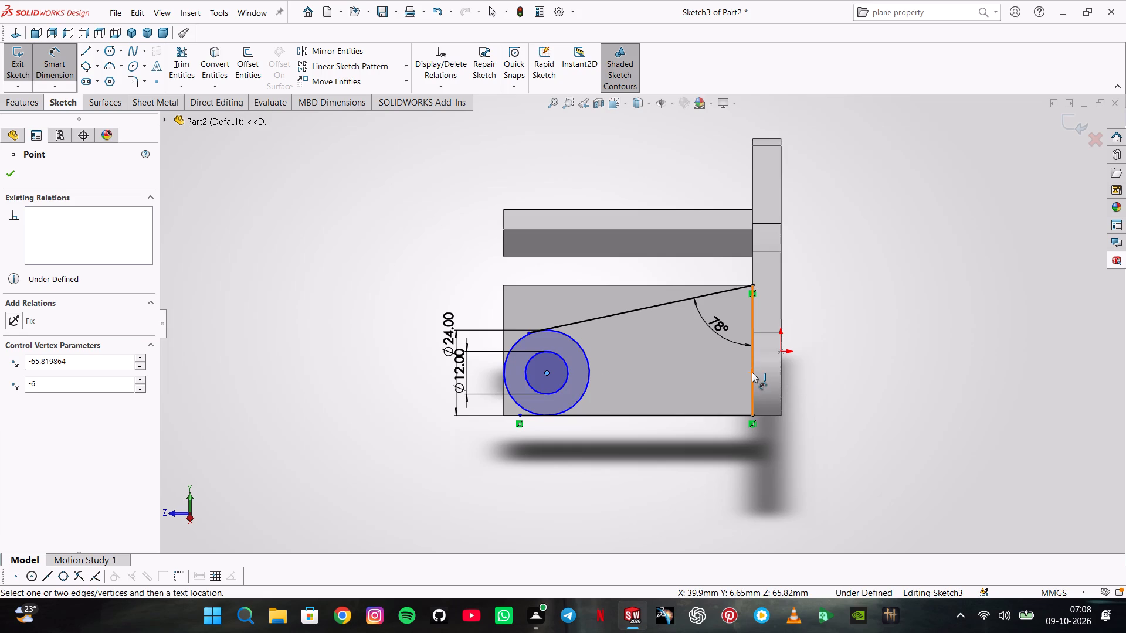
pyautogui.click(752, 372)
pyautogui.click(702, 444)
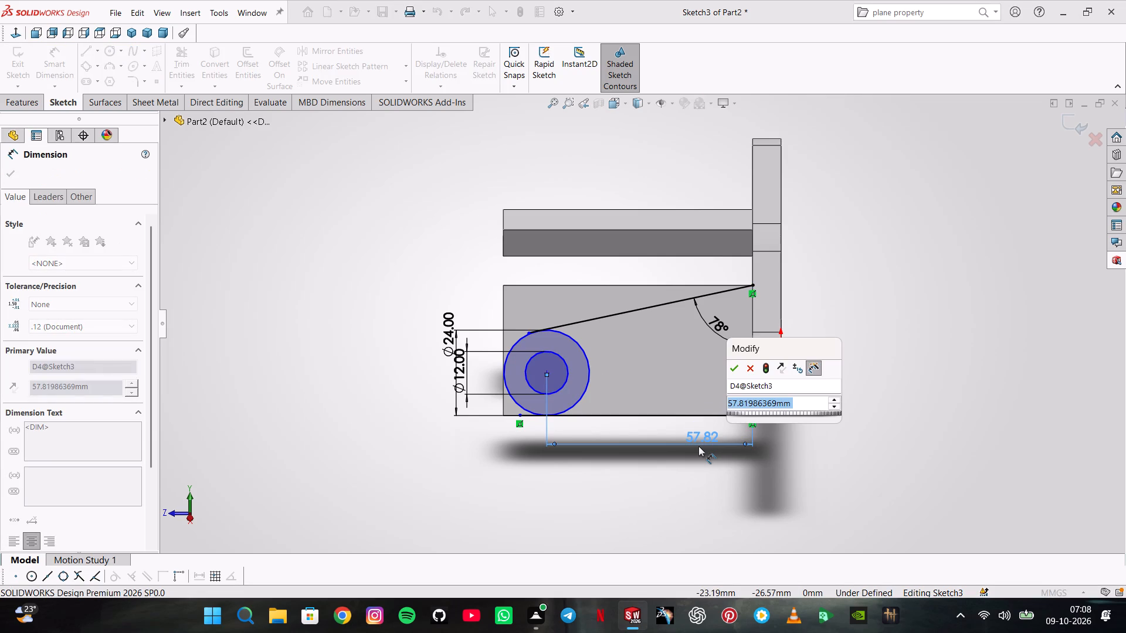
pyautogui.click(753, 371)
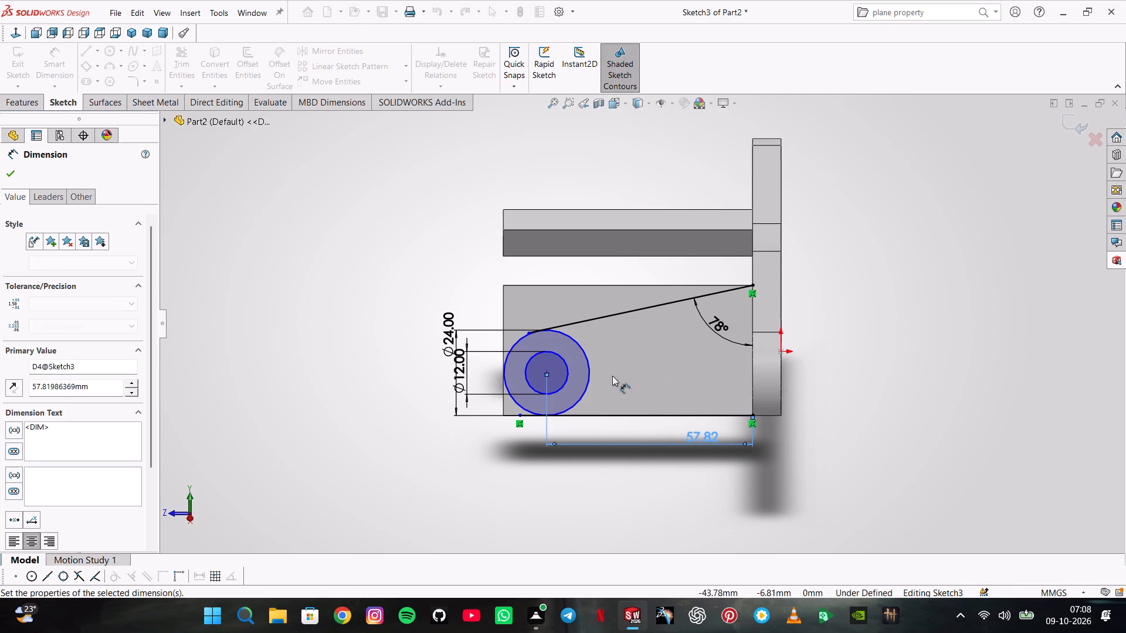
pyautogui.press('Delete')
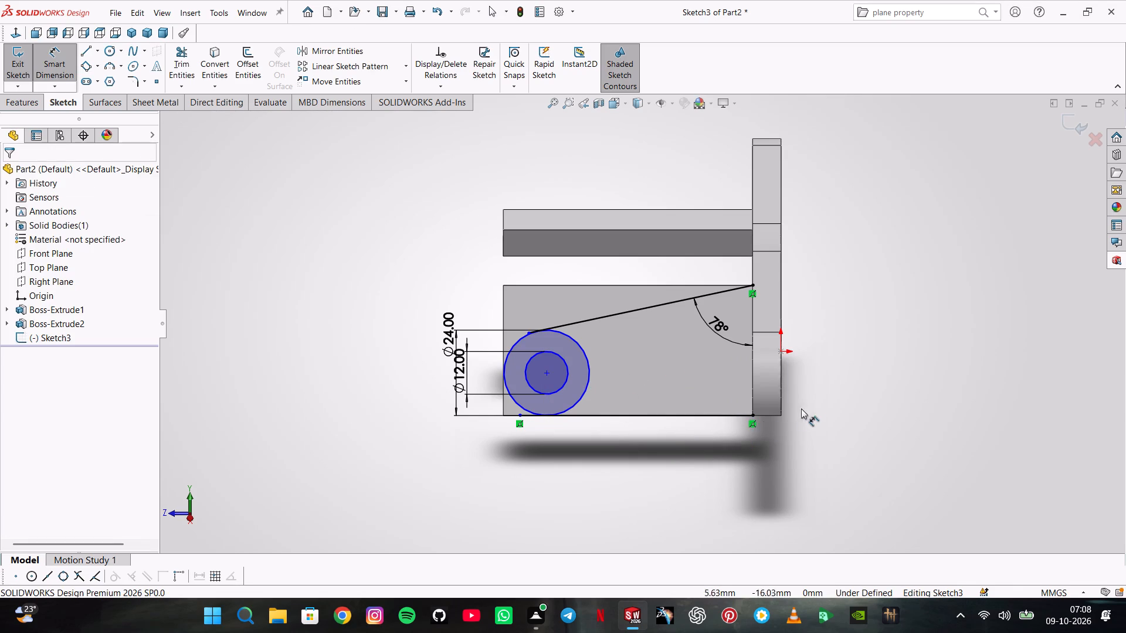
# Dimension the circles' centre 48 mm horizontally from the plate's outer face edge.
pyautogui.click(782, 399)
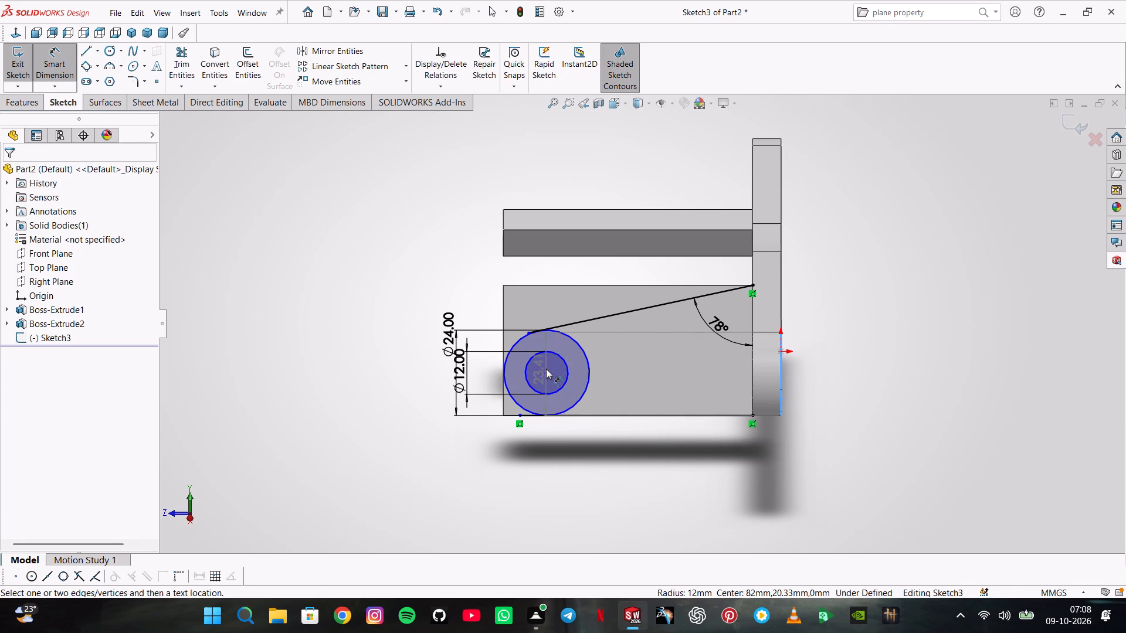
pyautogui.click(548, 372)
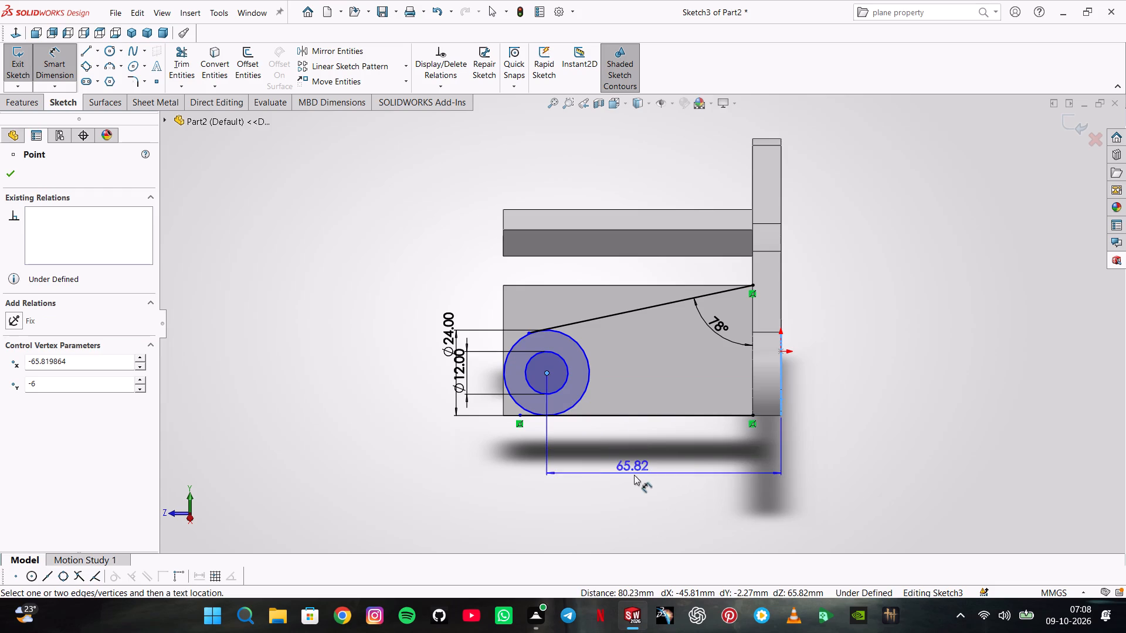
pyautogui.click(634, 475)
pyautogui.write('48')
pyautogui.press('Return')
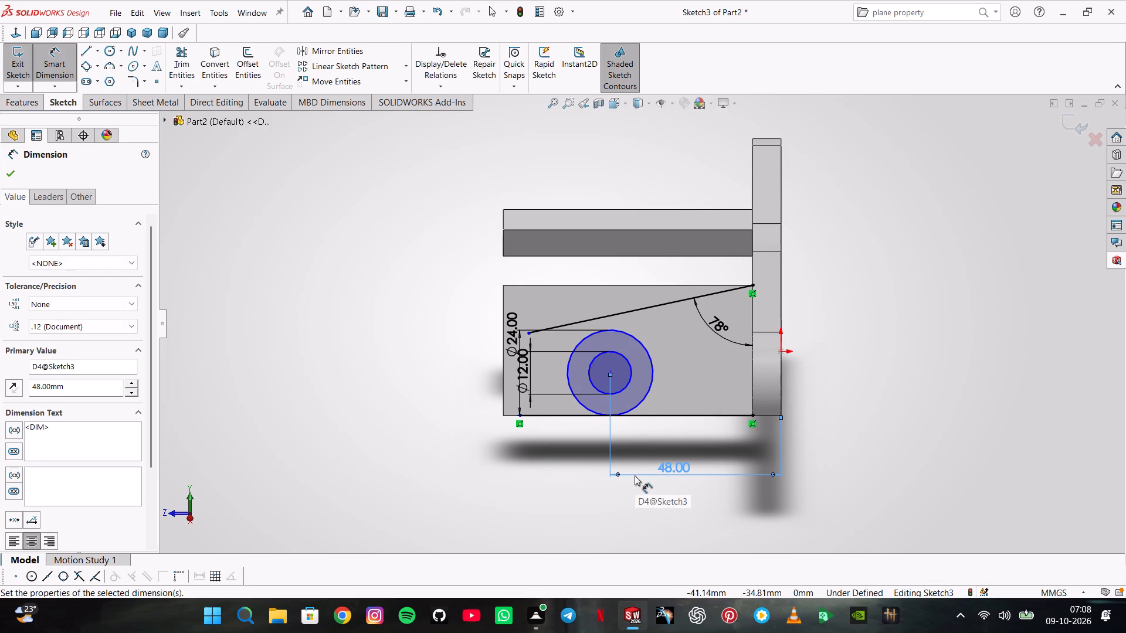
pyautogui.press('Escape')
pyautogui.press('Escape')
pyautogui.press('Escape')
pyautogui.press('Escape')
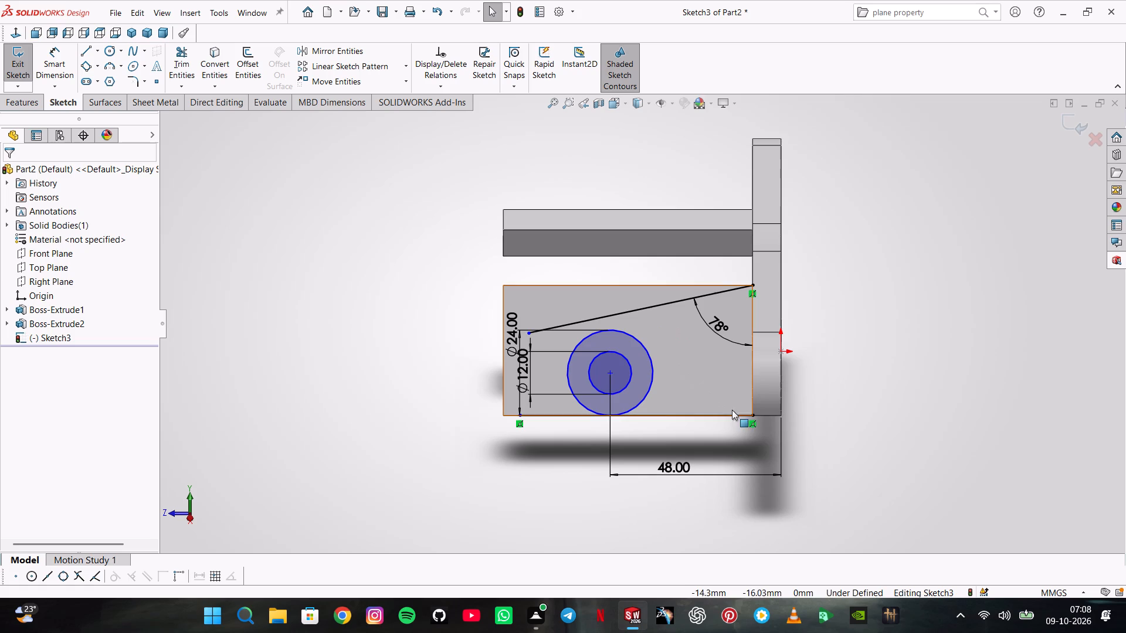
# Delete the relations at both ends of the line along the rib's lower edge.
pyautogui.click(754, 425)
pyautogui.press('Delete')
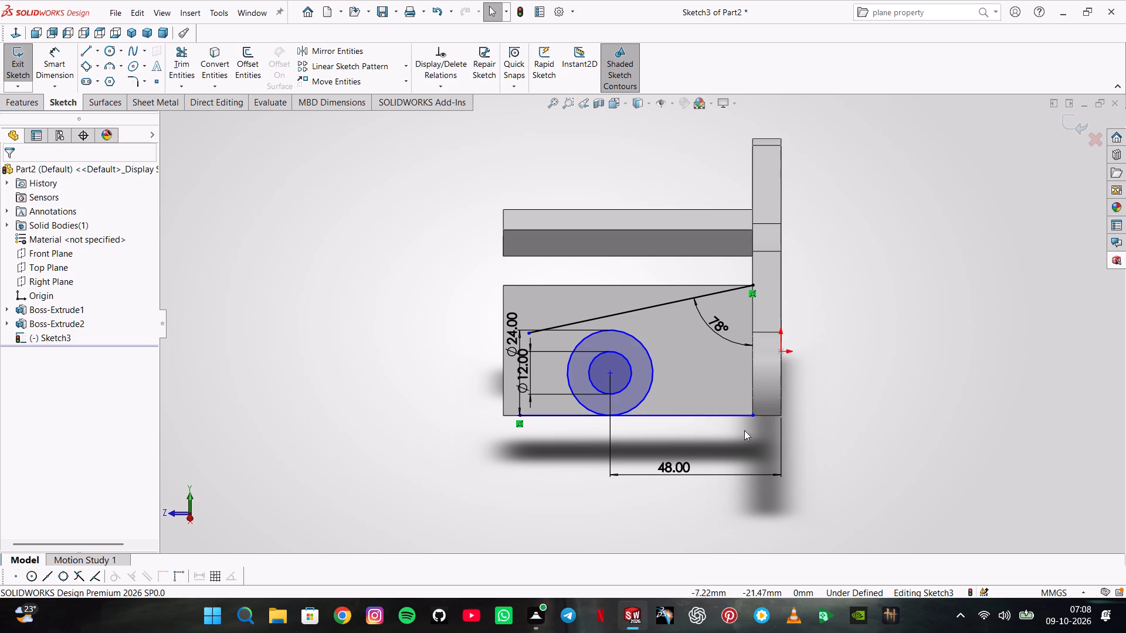
pyautogui.click(521, 424)
pyautogui.press('Delete')
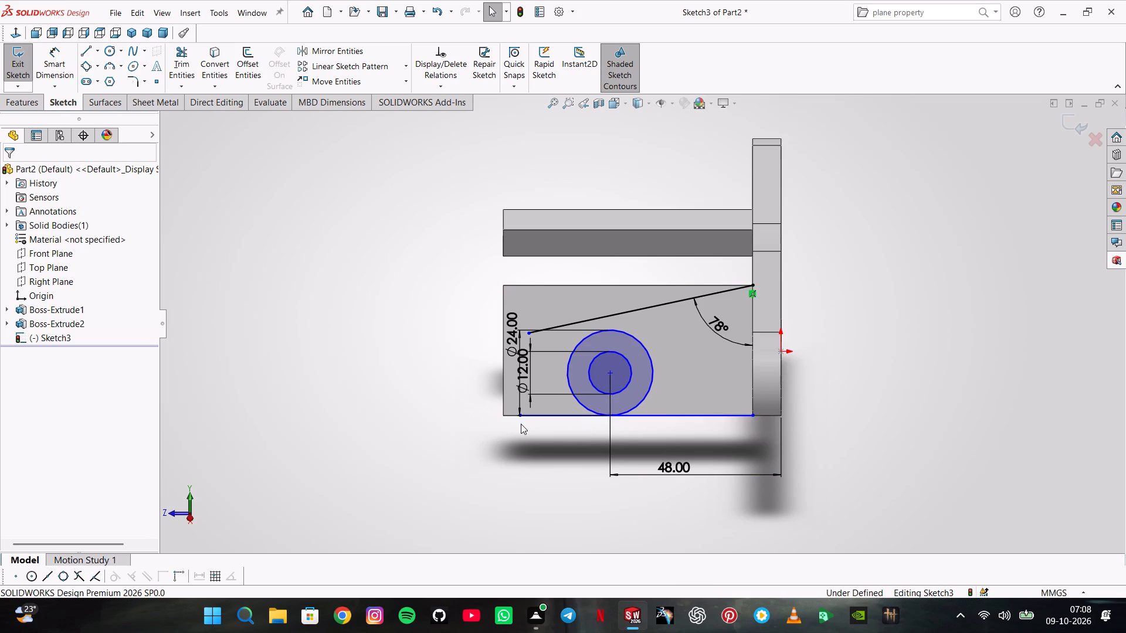
pyautogui.click(587, 312)
pyautogui.press('Escape')
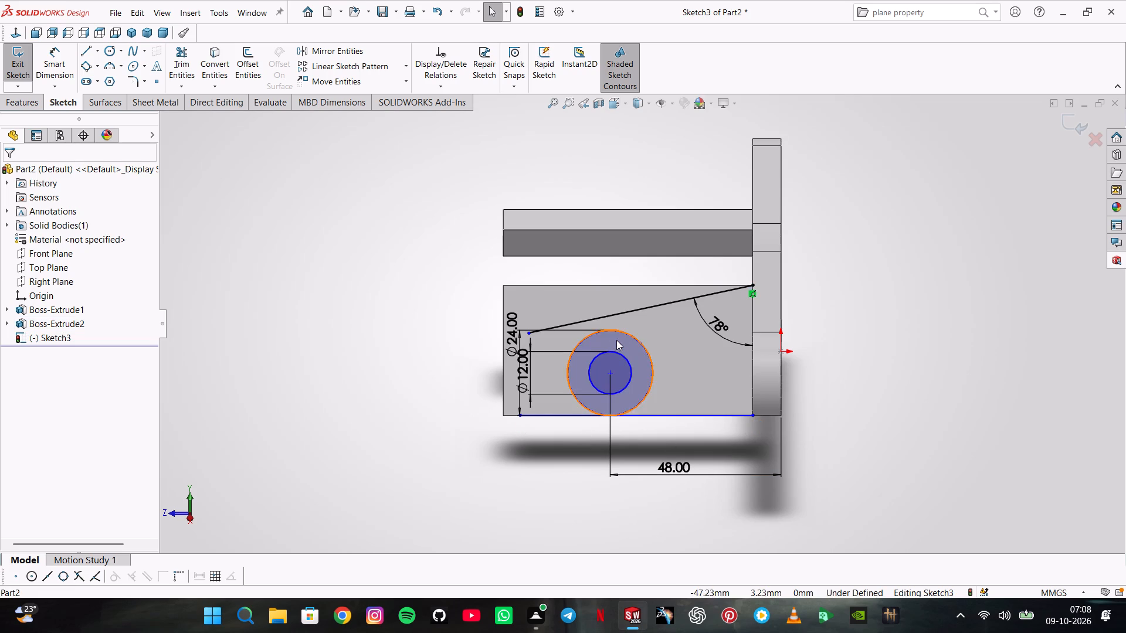
pyautogui.press('Escape')
pyautogui.press('Escape')
# Make the 24 mm outer circle tangent to the slanted profile line.
pyautogui.click(628, 339)
pyautogui.keyDown('ctrl'); pyautogui.click(616, 312); pyautogui.keyUp('ctrl')
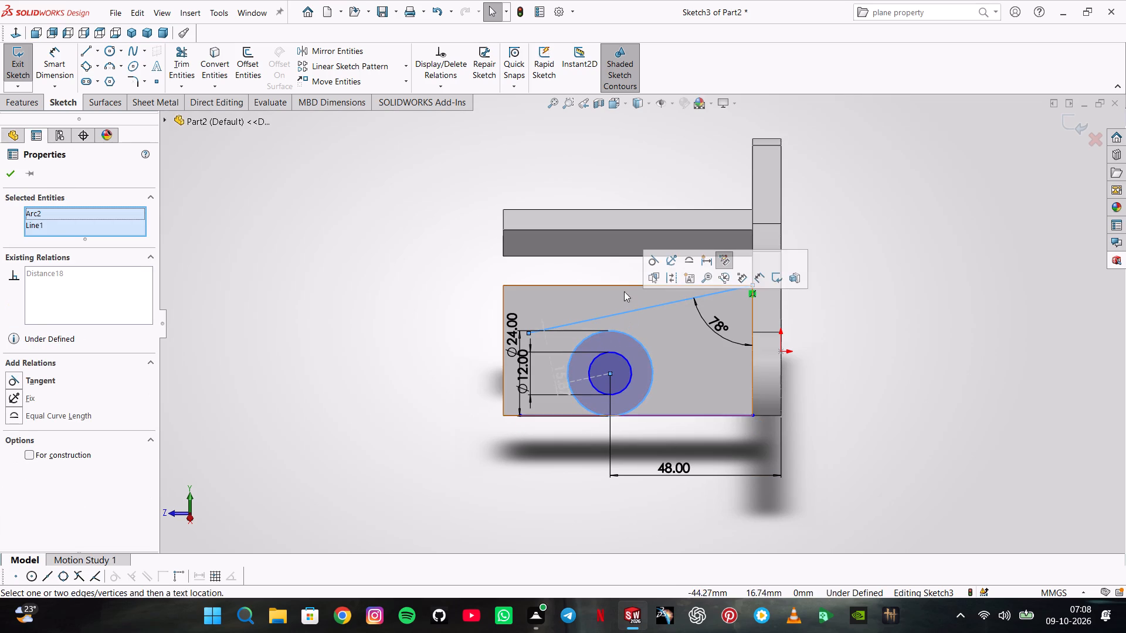
pyautogui.click(655, 264)
pyautogui.click(371, 329)
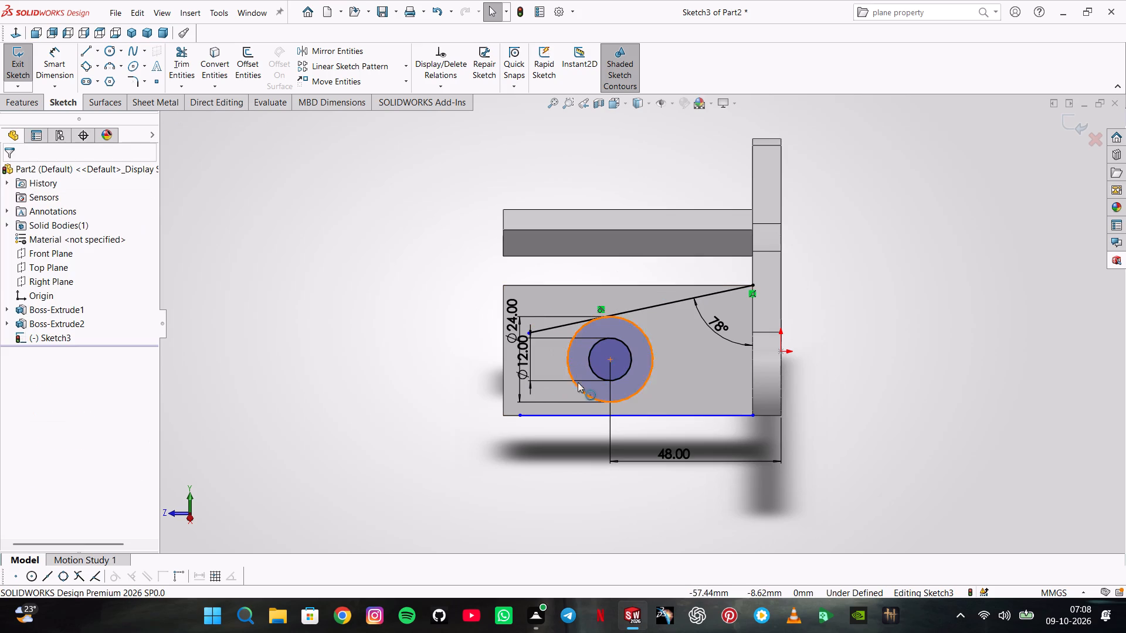
# Make the lower profile line tangent to the 24 mm outer circle.
pyautogui.keyDown('ctrl'); pyautogui.click(586, 375); pyautogui.keyUp('ctrl')
pyautogui.keyDown('ctrl'); pyautogui.click(591, 416); pyautogui.keyUp('ctrl')
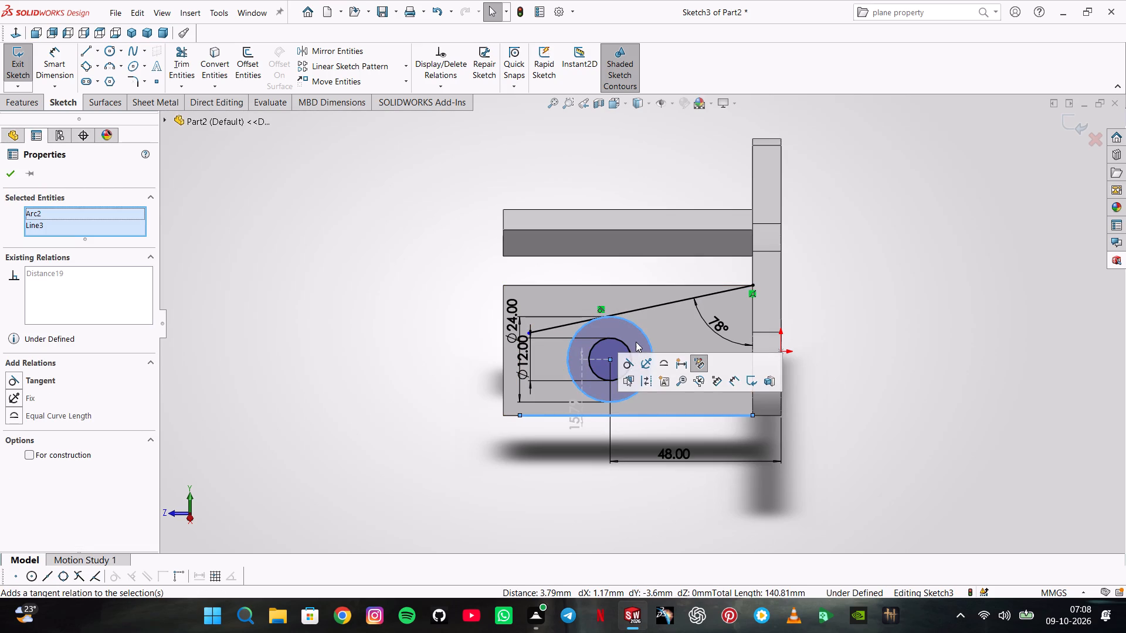
pyautogui.click(626, 361)
pyautogui.click(503, 321)
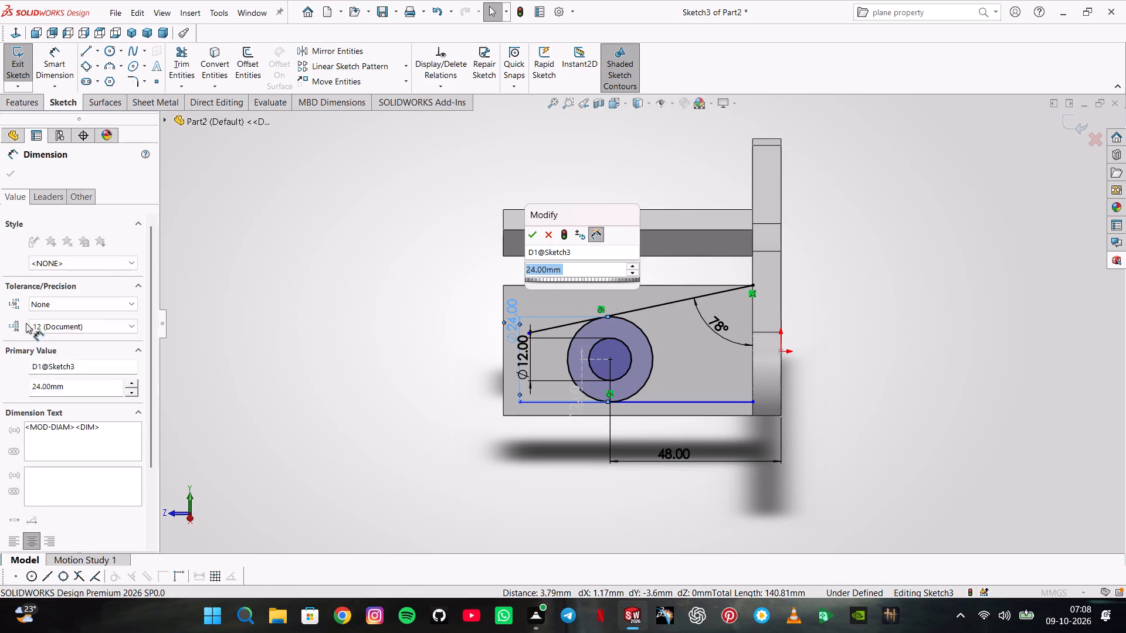
pyautogui.click(292, 205)
pyautogui.click(544, 236)
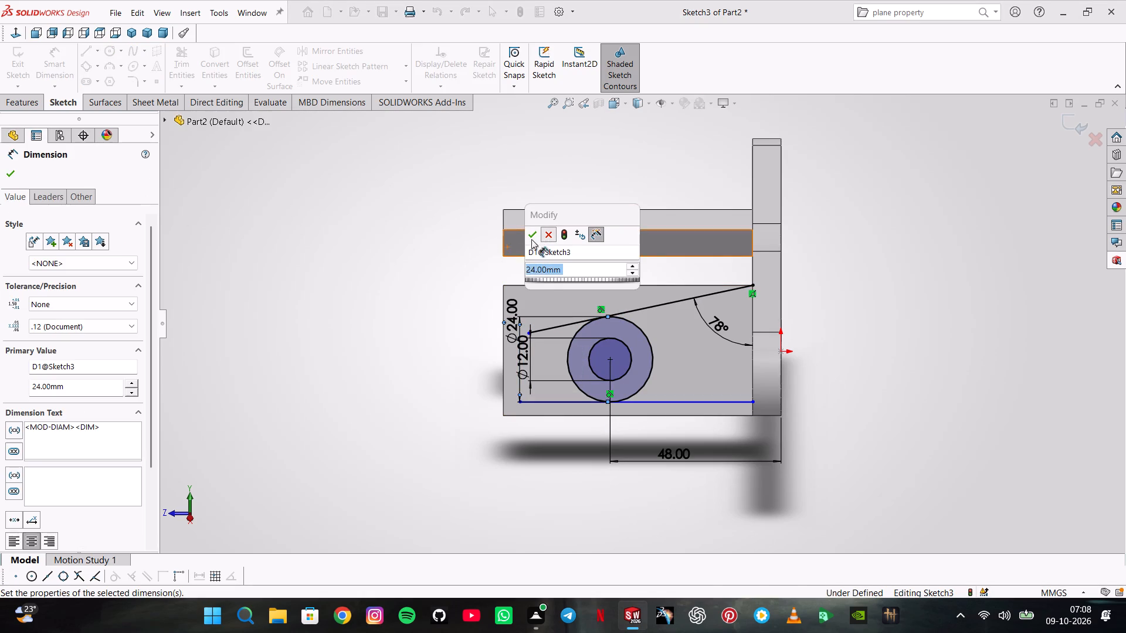
pyautogui.click(399, 290)
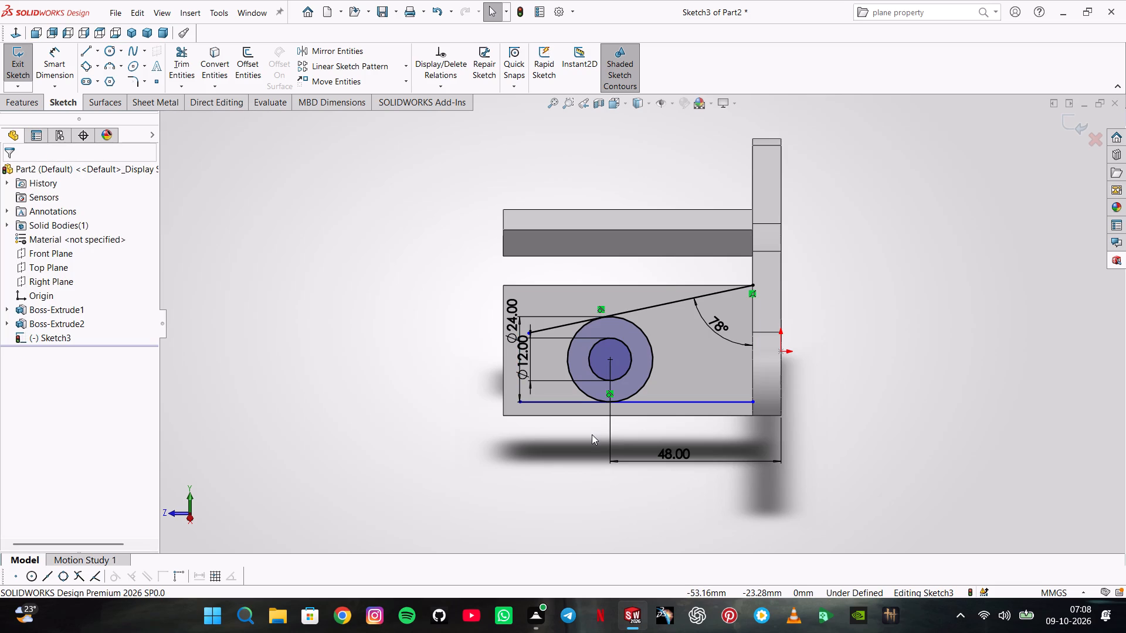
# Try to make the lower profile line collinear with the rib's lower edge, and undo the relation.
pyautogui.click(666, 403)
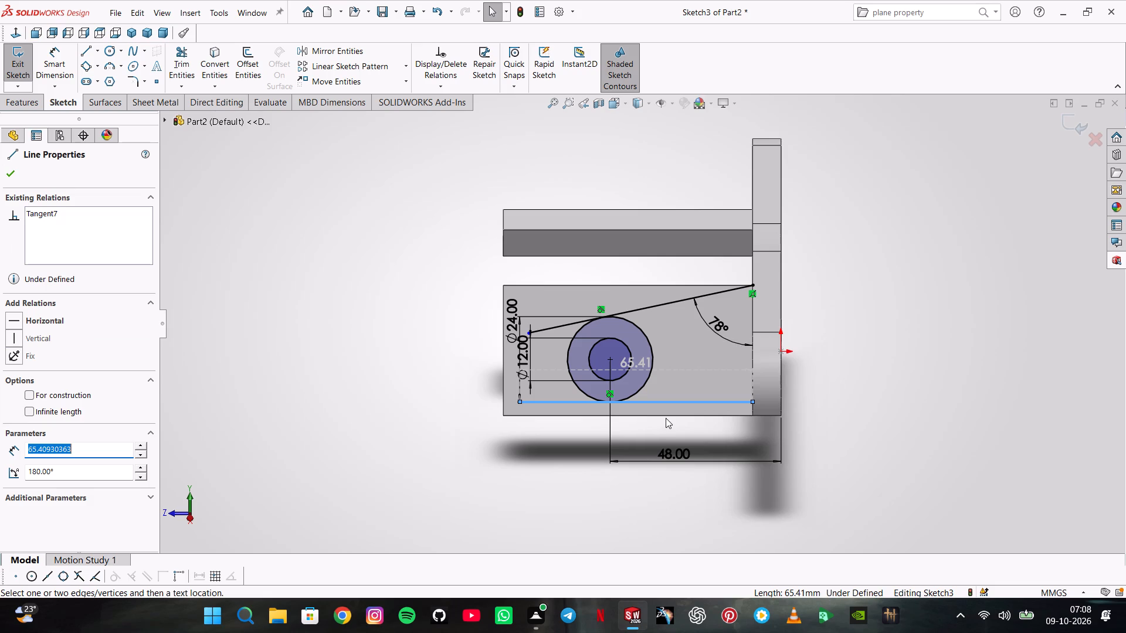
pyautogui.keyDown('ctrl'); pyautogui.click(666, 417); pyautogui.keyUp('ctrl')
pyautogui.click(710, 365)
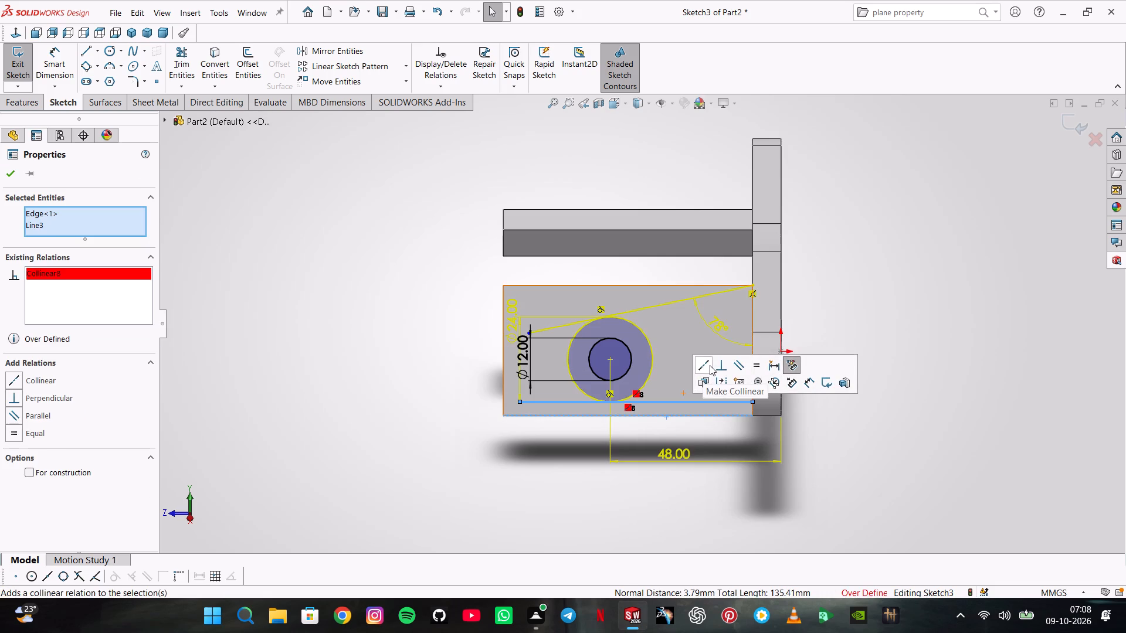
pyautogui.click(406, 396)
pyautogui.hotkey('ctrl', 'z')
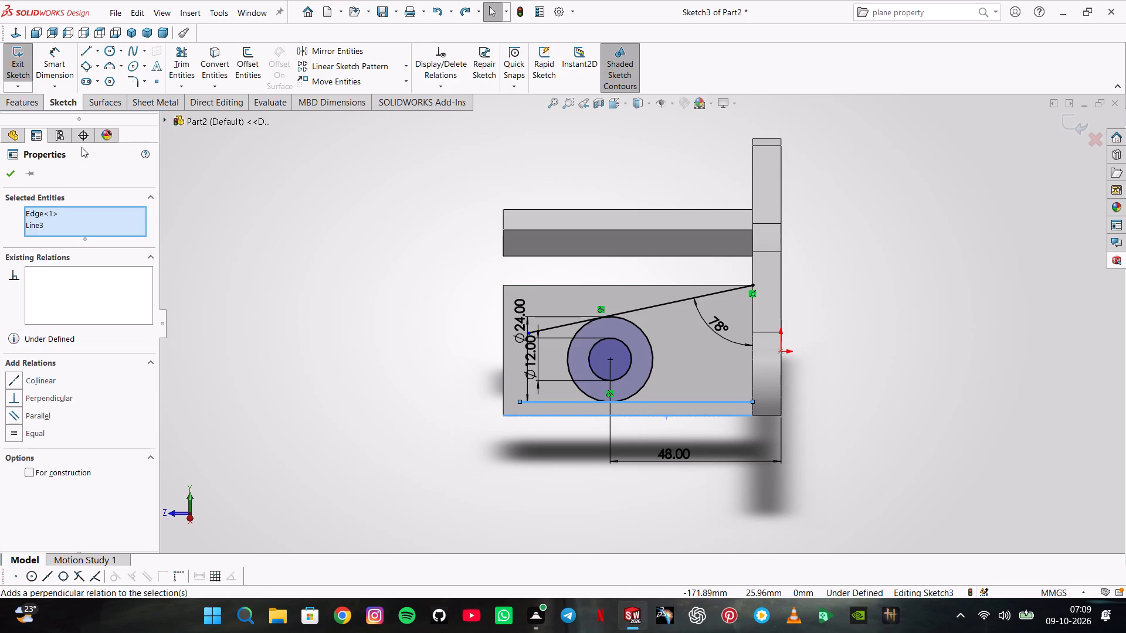
# Trim both profile lines' ends beyond their tangent points and the outer circle's plate-side arc, leaving a rounded end.
pyautogui.click(190, 72)
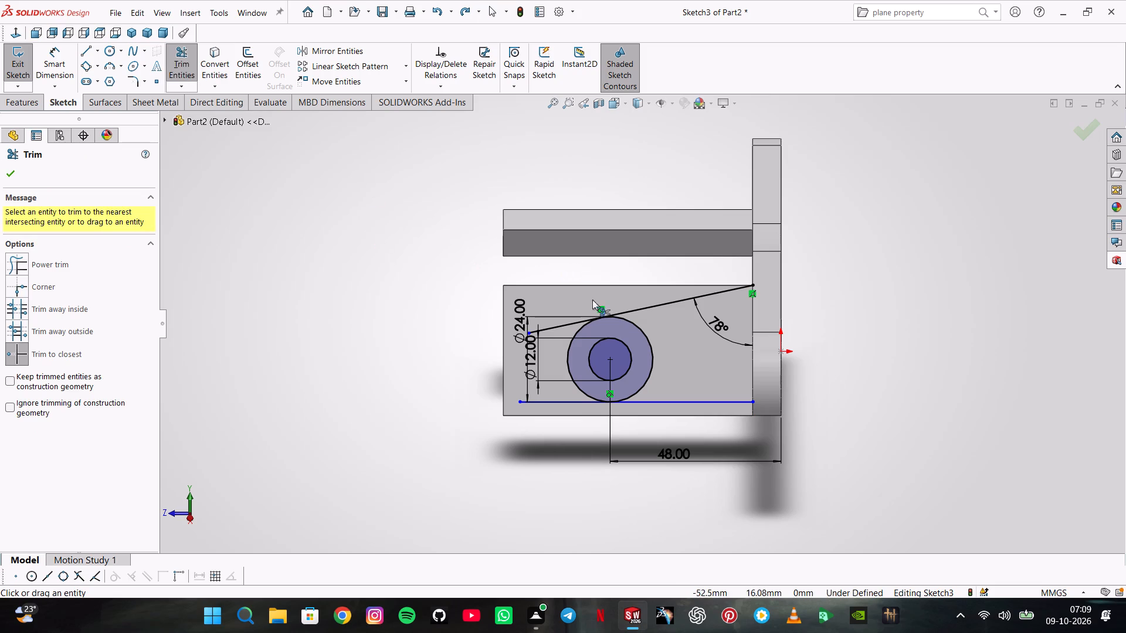
pyautogui.click(558, 327)
pyautogui.click(553, 401)
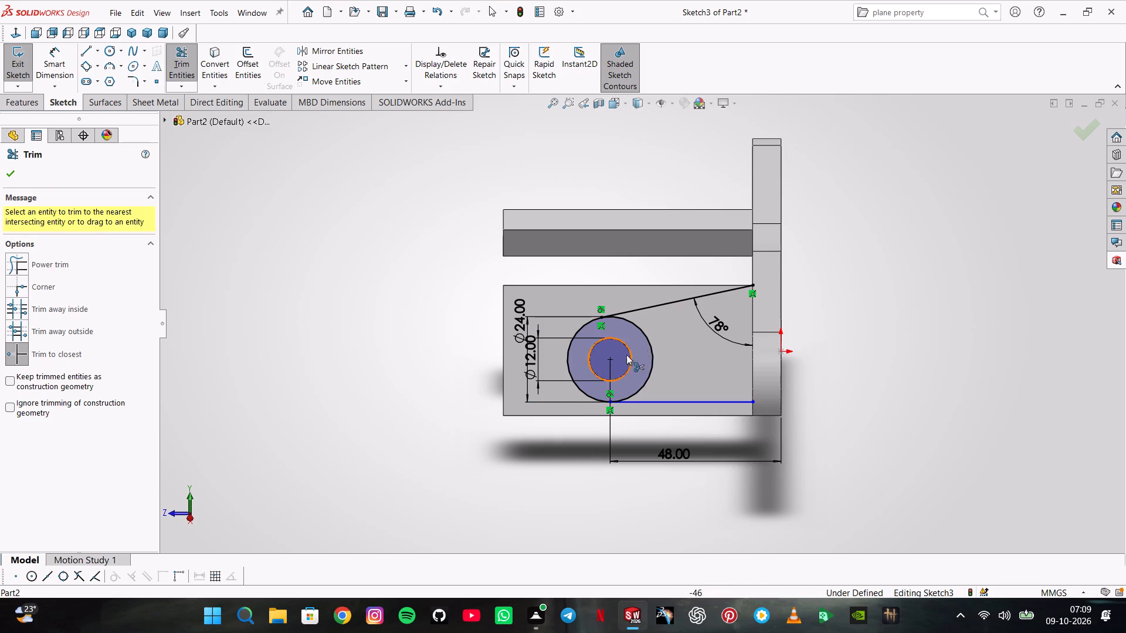
pyautogui.click(647, 339)
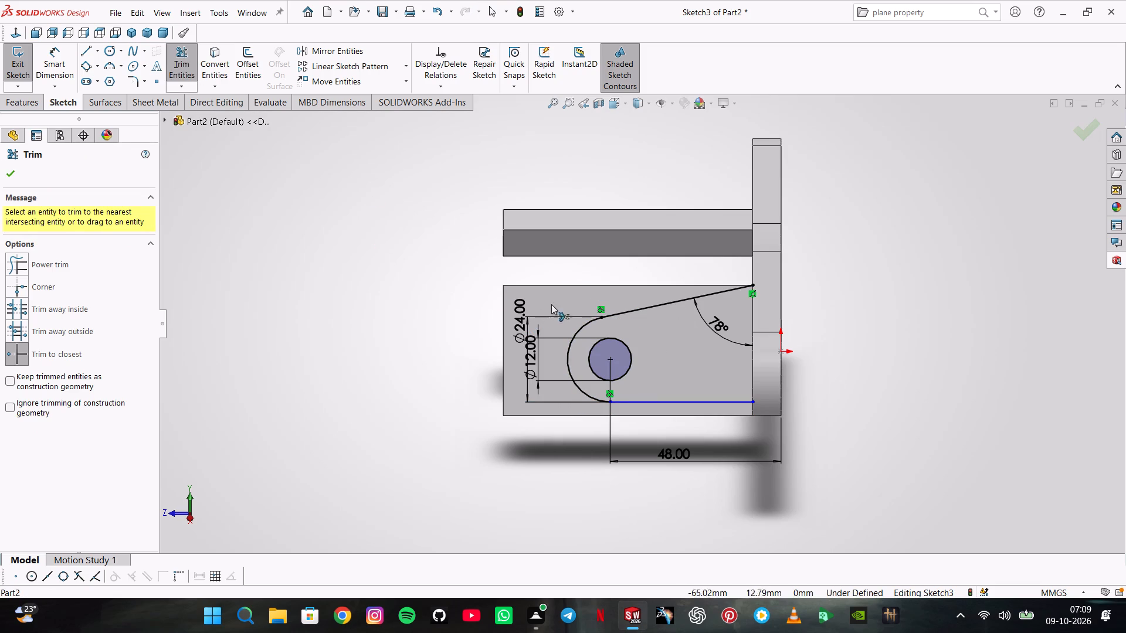
pyautogui.press('Escape')
pyautogui.press('Escape')
# Convert the rib face's outline into sketch entities around the rounded profile.
pyautogui.click(561, 294)
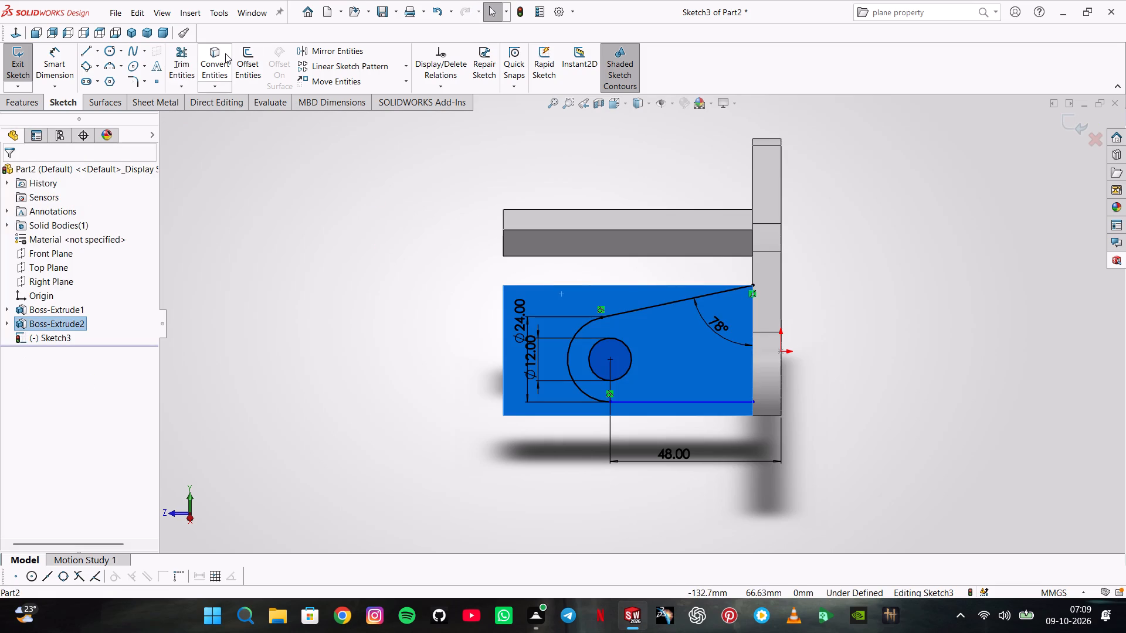
pyautogui.click(225, 53)
# Extrude-cut the region between the long-arm rib's outline and the rounded profile to a blind depth of 50 mm.
pyautogui.moveTo(341, 225); pyautogui.dragTo(351, 226, button='middle')
pyautogui.scroll(2, 351, 226)
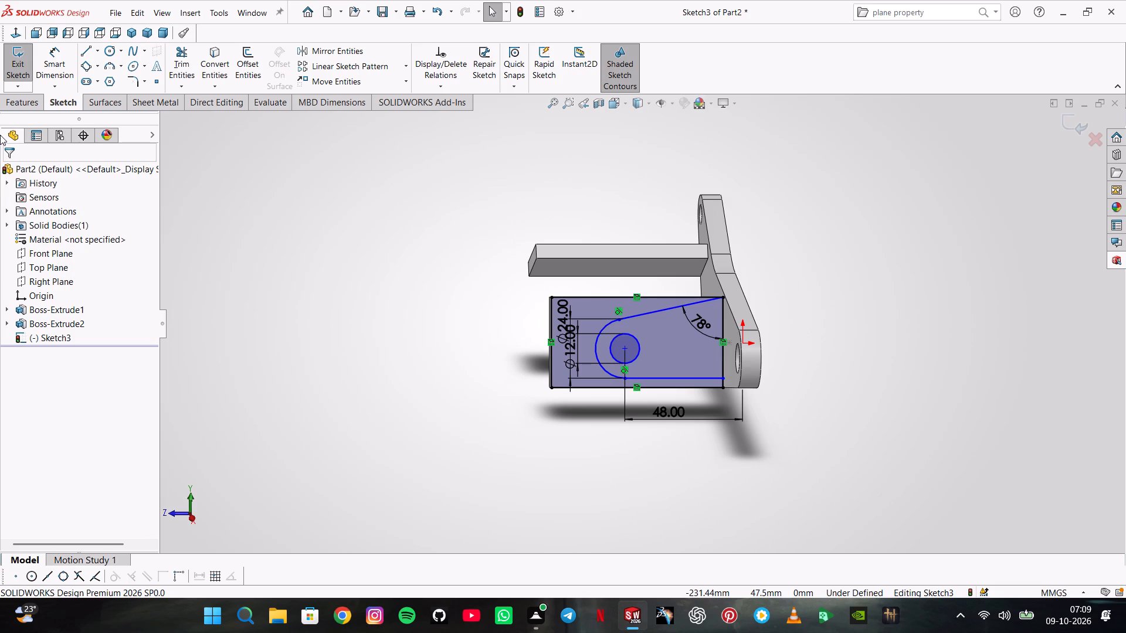
pyautogui.click(11, 105)
pyautogui.click(227, 63)
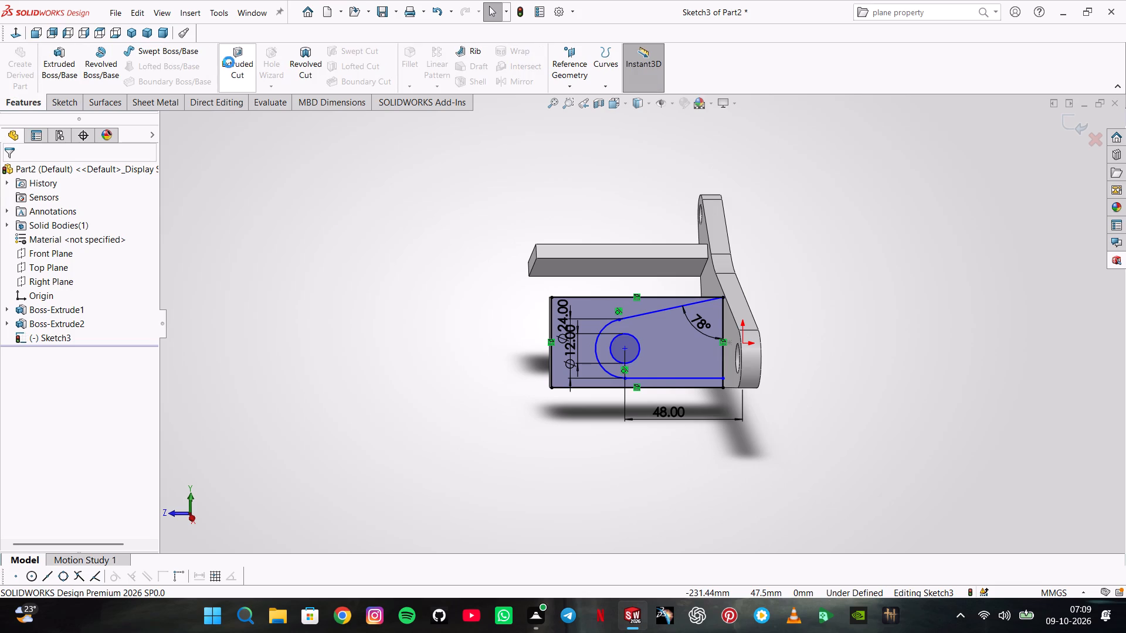
pyautogui.click(598, 373)
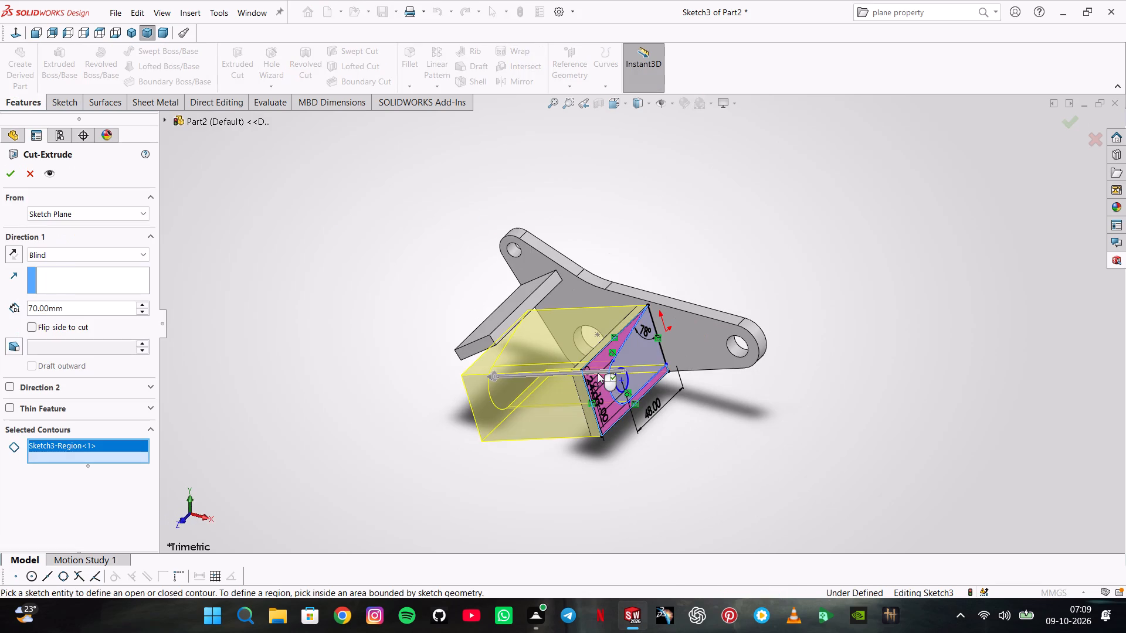
pyautogui.doubleClick(144, 310)
pyautogui.click(19, 179)
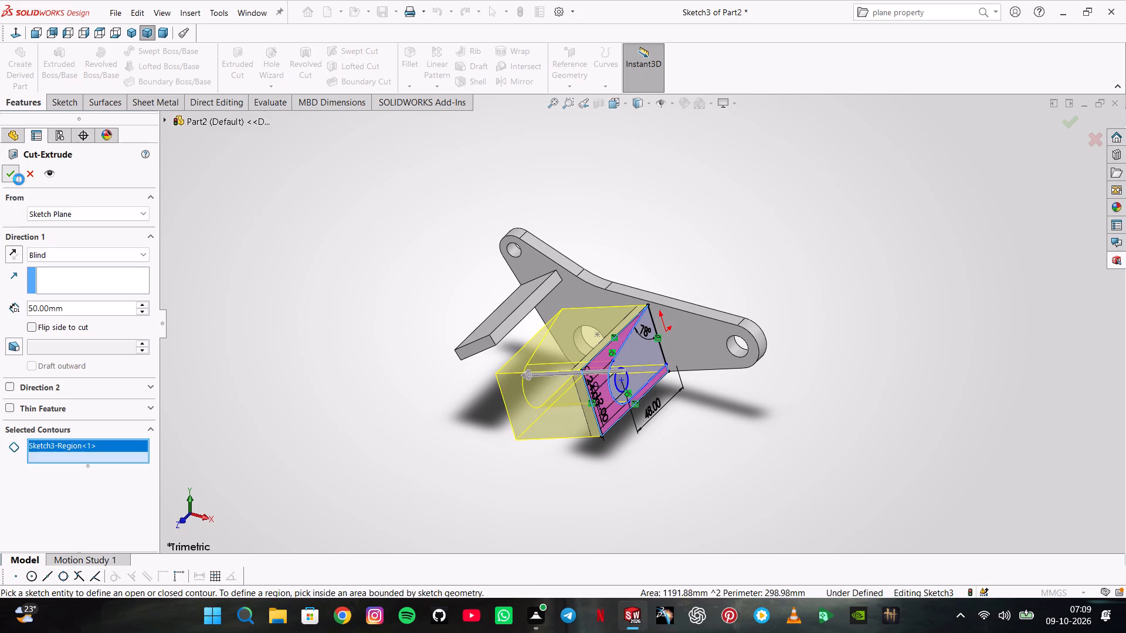
pyautogui.click(290, 341)
pyautogui.moveTo(385, 497); pyautogui.dragTo(406, 407, button='middle')
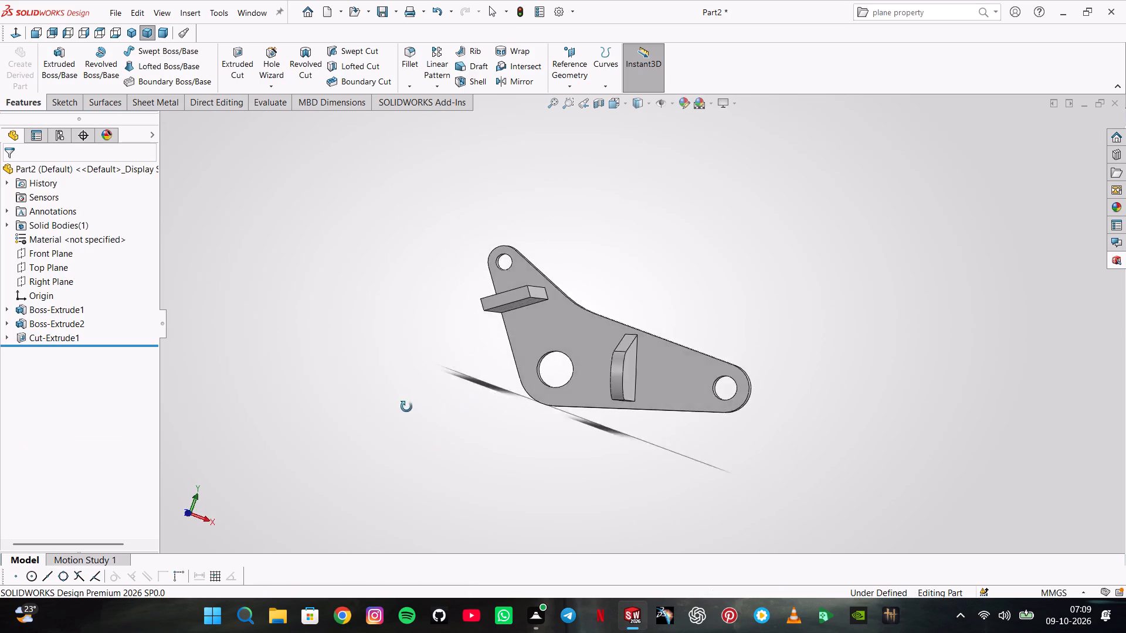
pyautogui.moveTo(406, 407); pyautogui.dragTo(342, 407, button='middle')
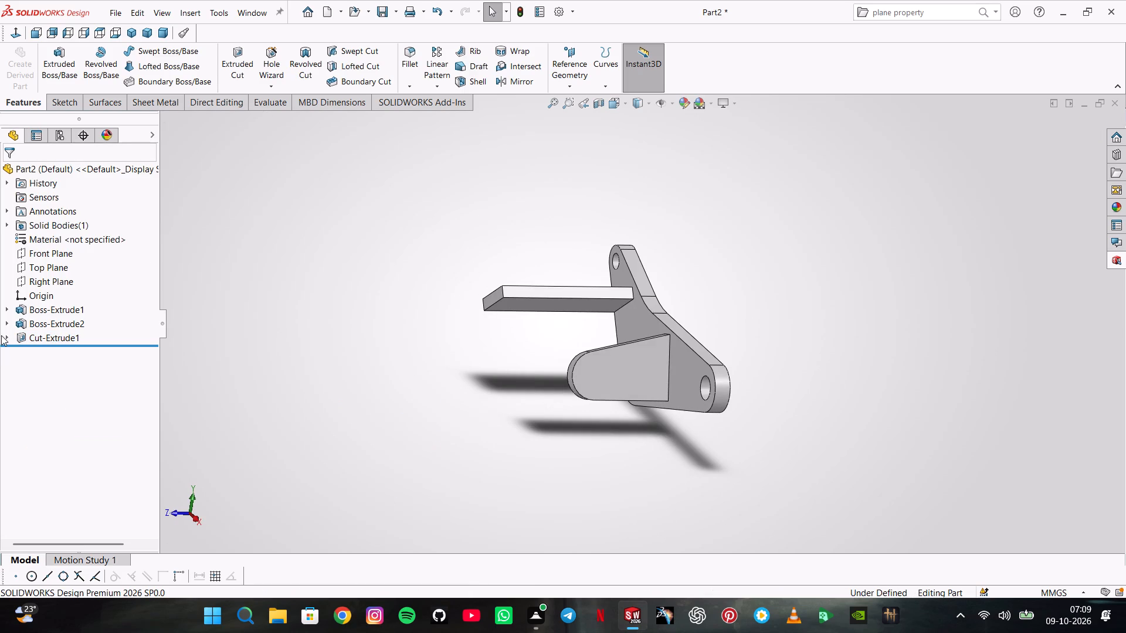
# Edit the rib cut to include the 12 mm circle as a cut contour.
pyautogui.click(8, 335)
pyautogui.rightClick(22, 335)
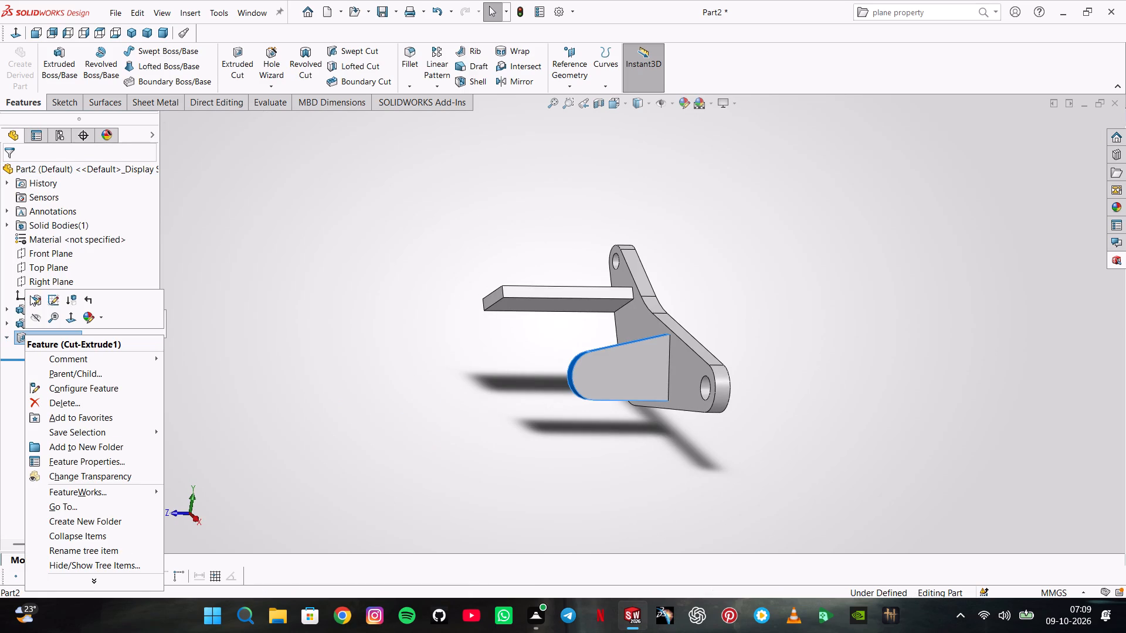
pyautogui.click(30, 295)
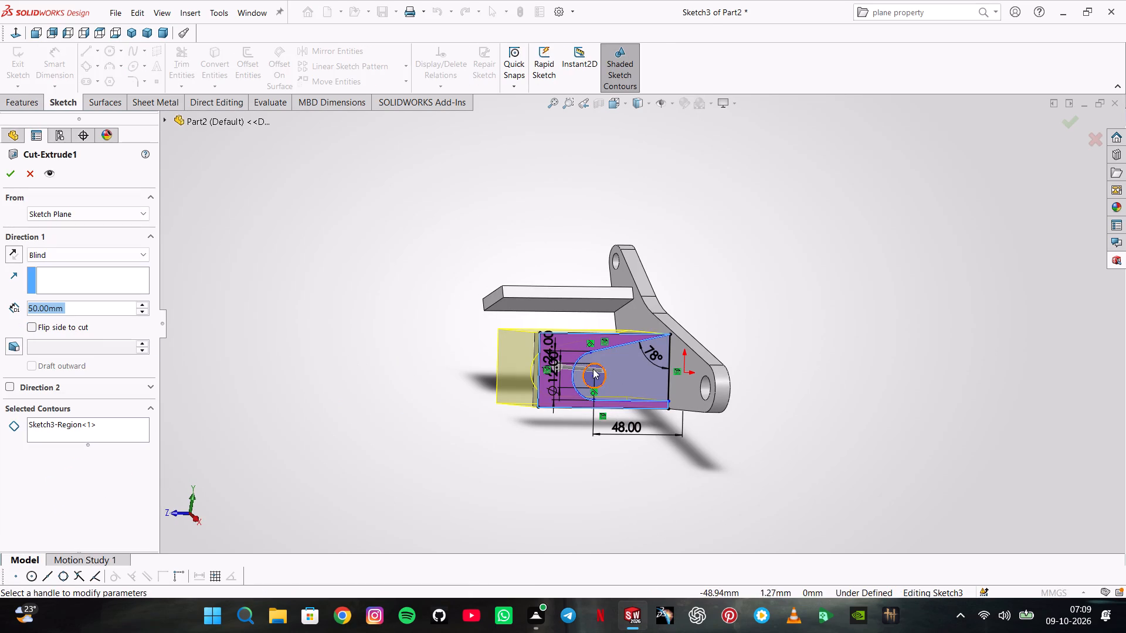
pyautogui.click(591, 365)
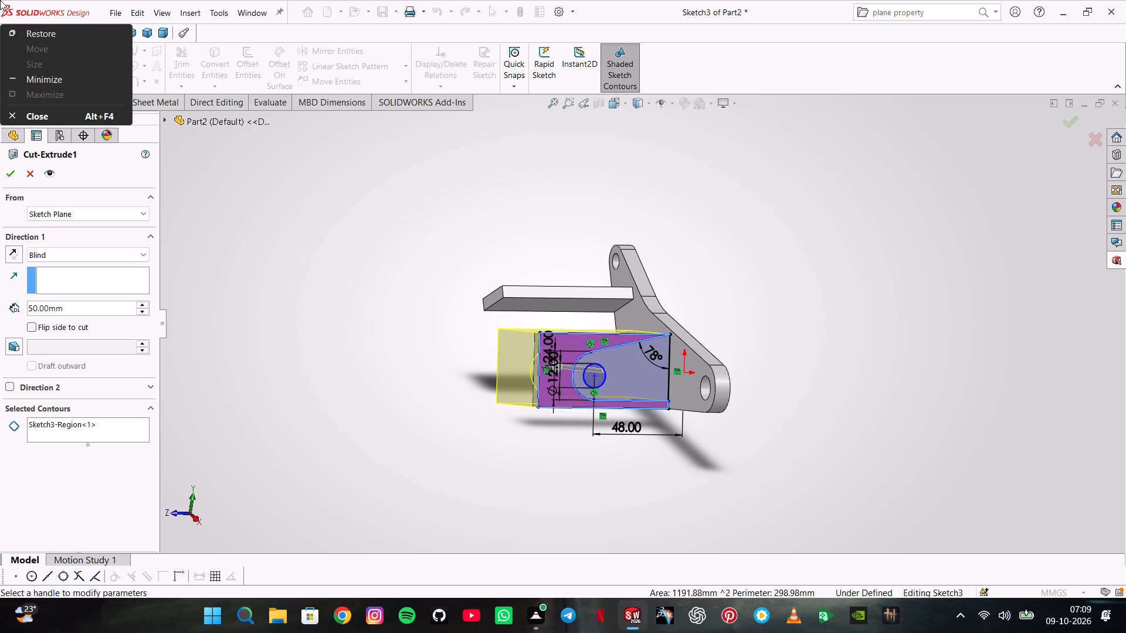
pyautogui.click(0, 5)
pyautogui.press('Escape')
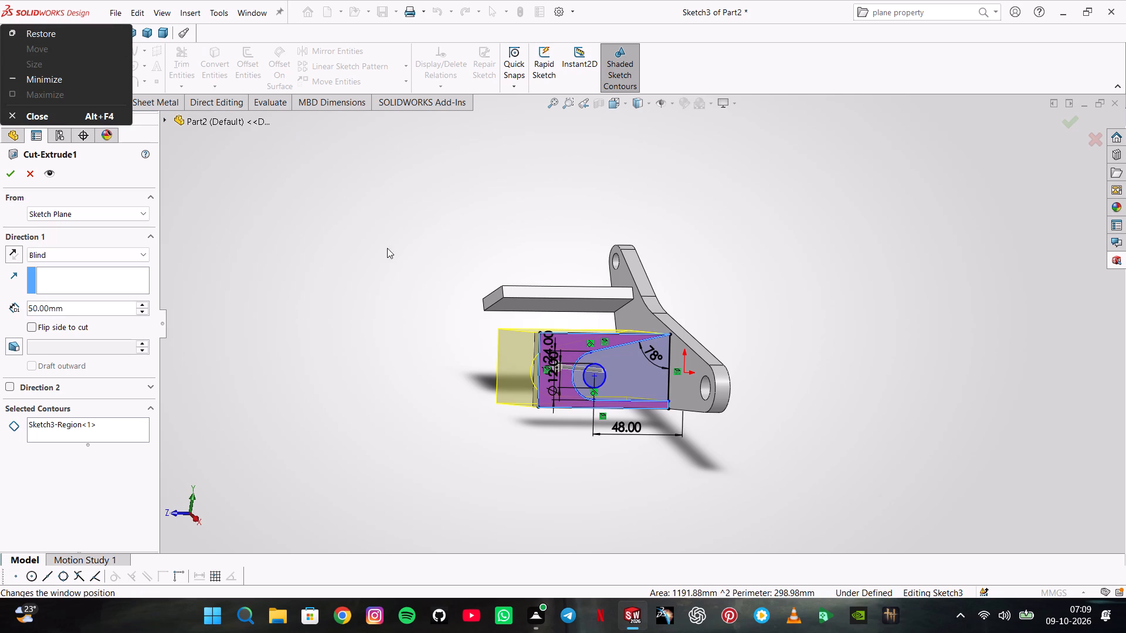
pyautogui.click(601, 375)
pyautogui.moveTo(301, 314); pyautogui.dragTo(335, 315, button='middle')
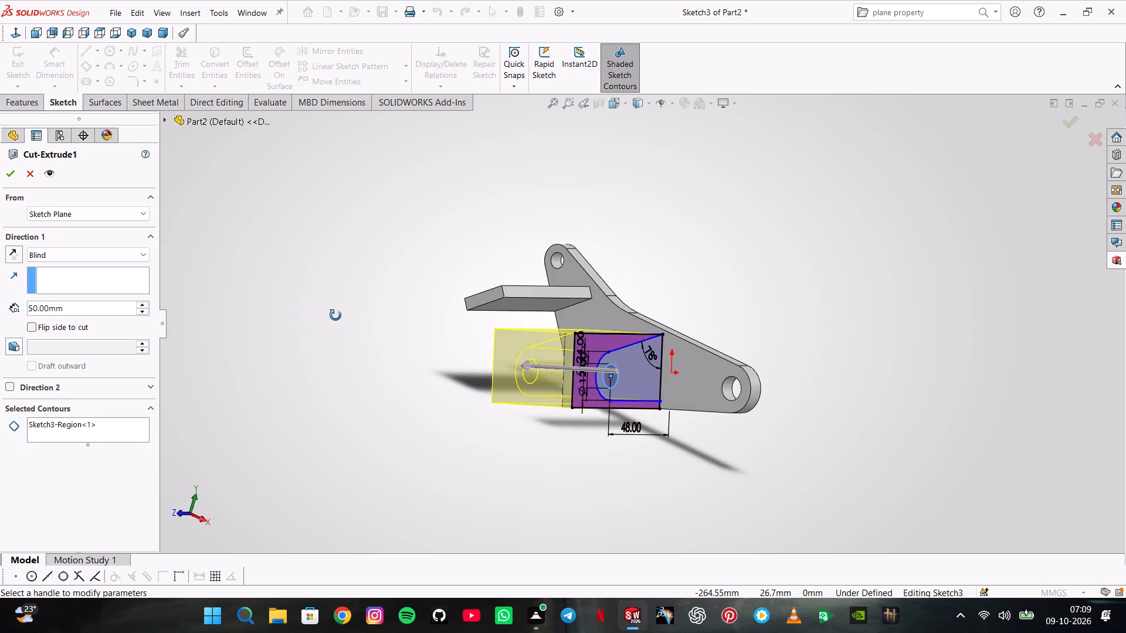
pyautogui.moveTo(335, 315); pyautogui.dragTo(336, 314, button='middle')
pyautogui.click(2, 176)
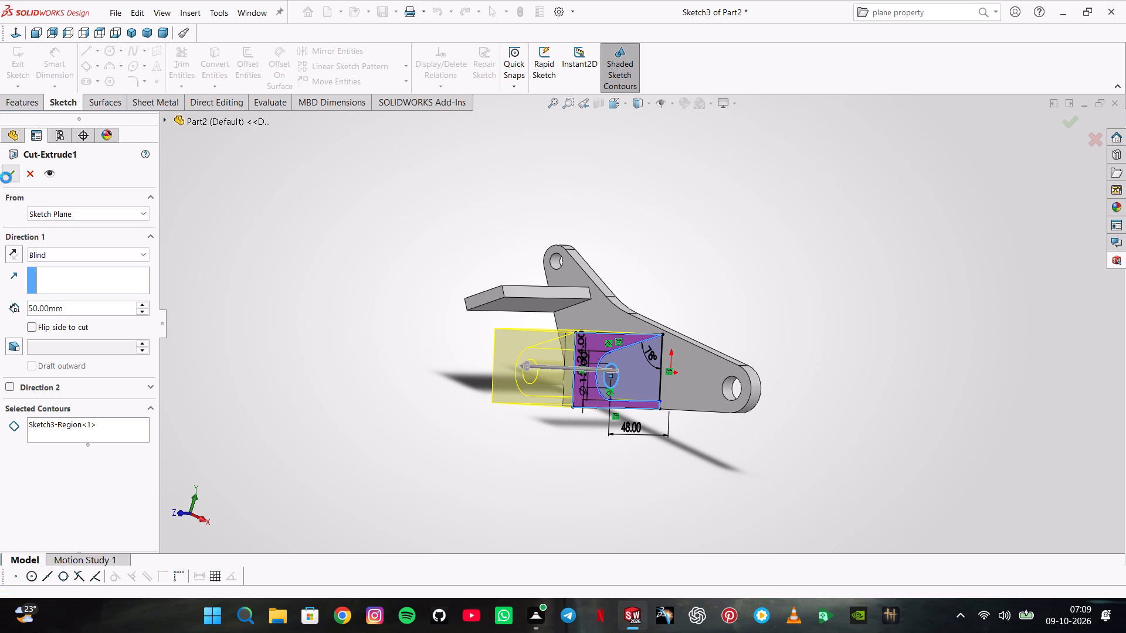
pyautogui.click(310, 302)
# Sketch on the short-arm rib's broad face a slanted line about 59 mm long from one plate-side corner and a line along the opposite long edge.
pyautogui.moveTo(311, 303); pyautogui.dragTo(357, 318, button='middle')
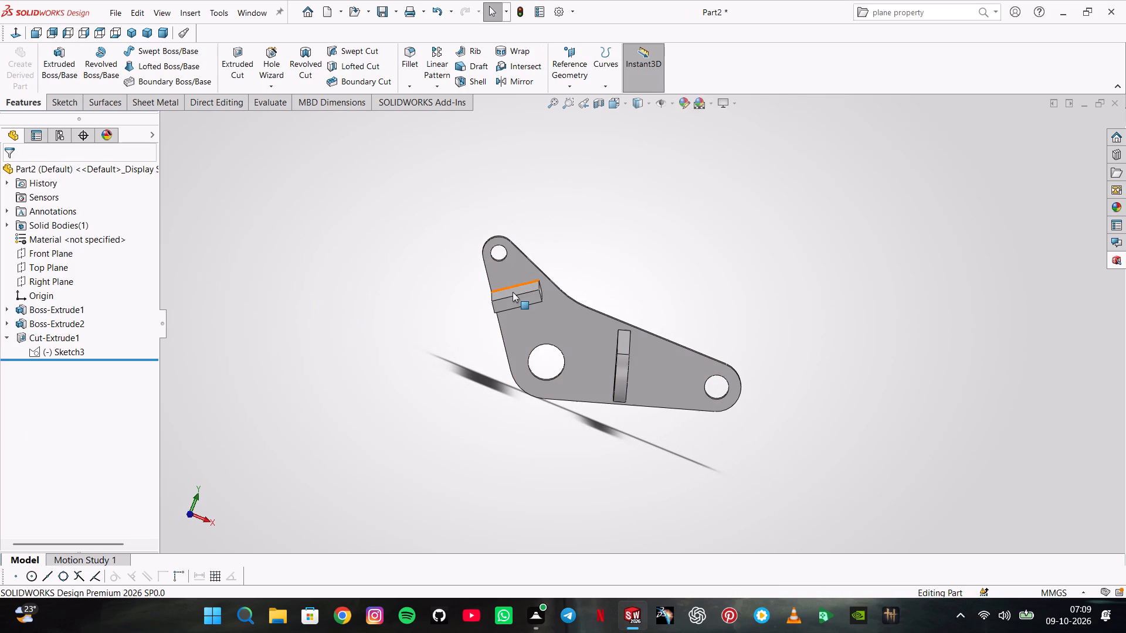
pyautogui.click(513, 292)
pyautogui.click(571, 259)
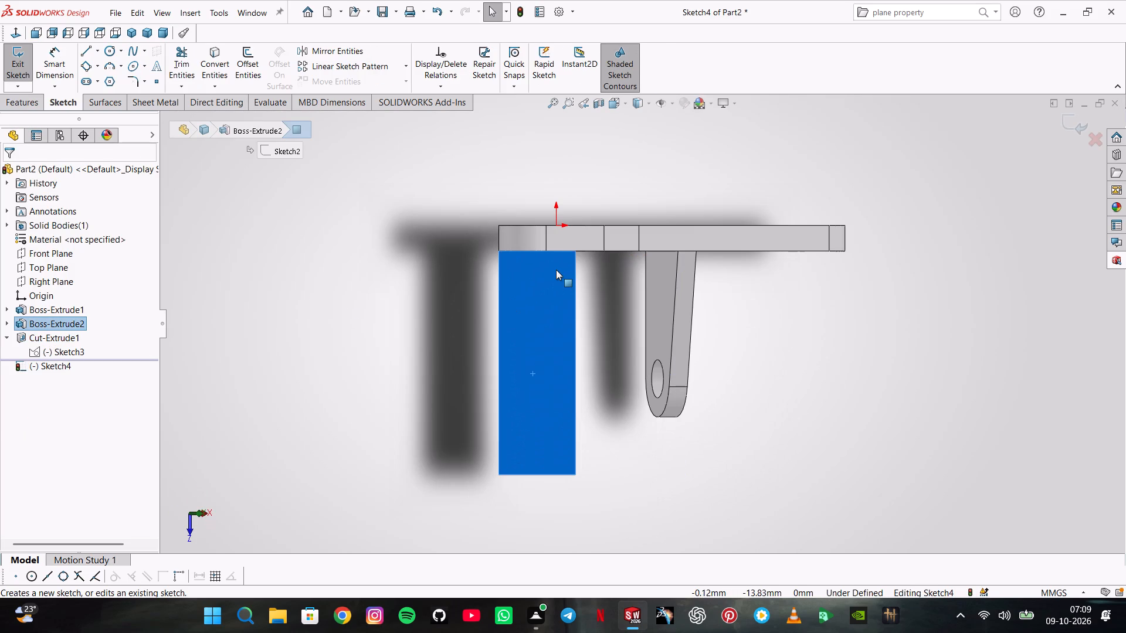
pyautogui.click(92, 45)
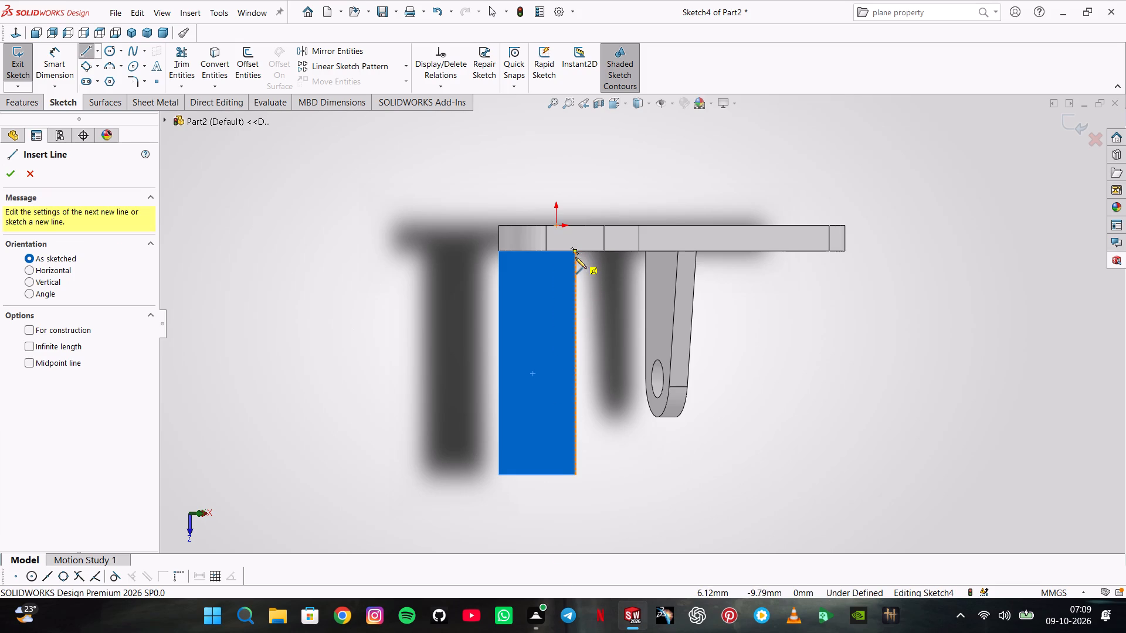
pyautogui.scroll(-5, 572, 254)
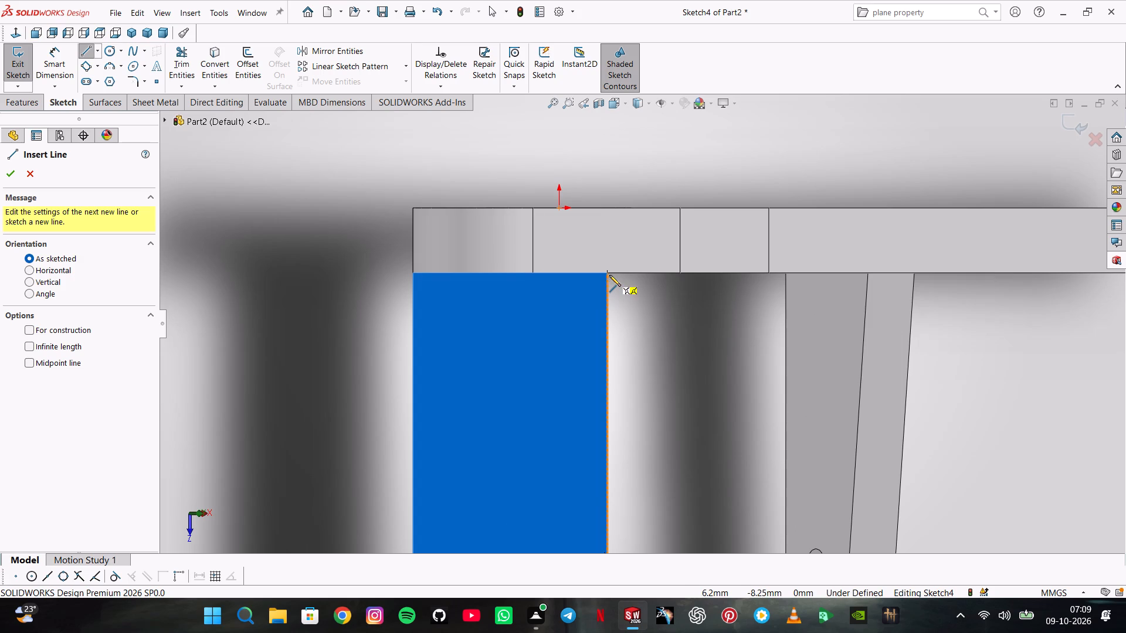
pyautogui.click(609, 274)
pyautogui.scroll(5, 585, 319)
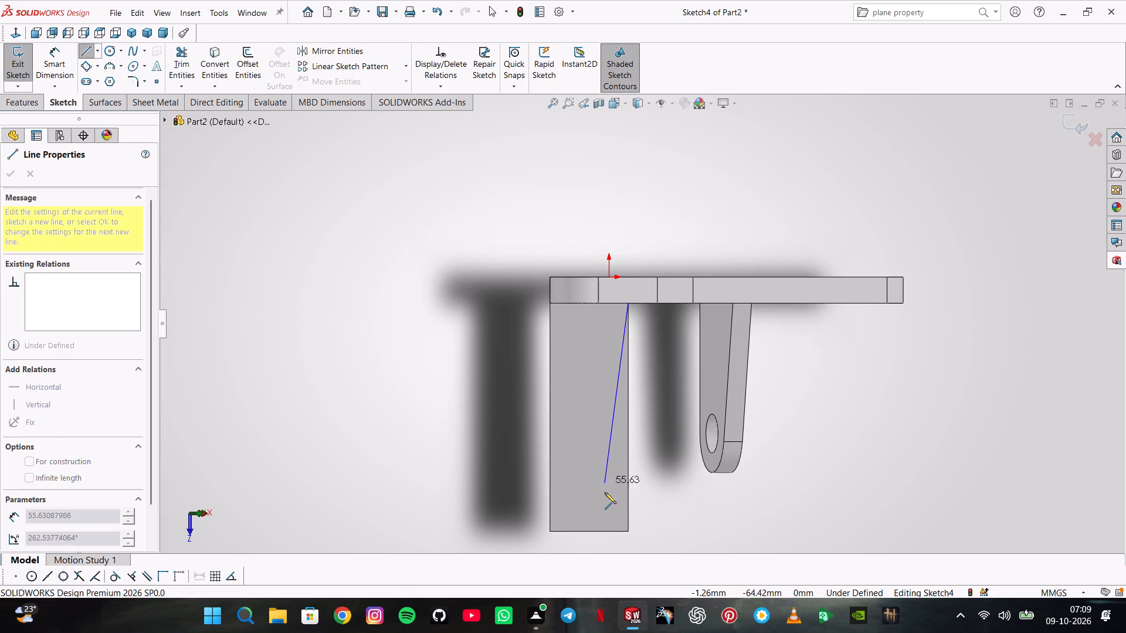
pyautogui.click(605, 495)
pyautogui.doubleClick(592, 473)
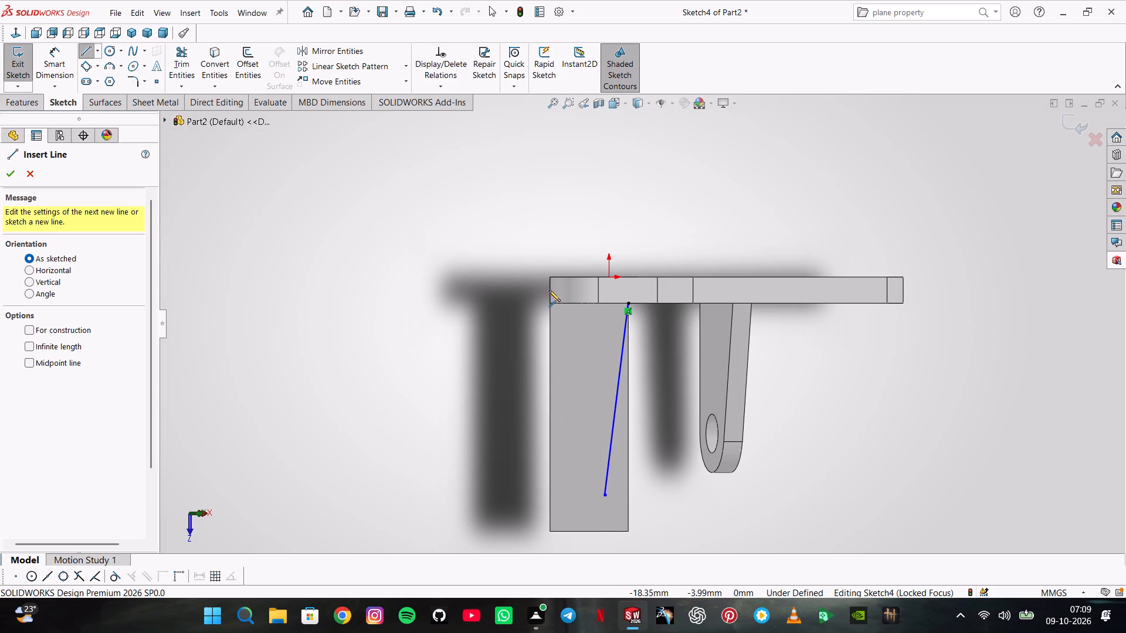
pyautogui.click(551, 304)
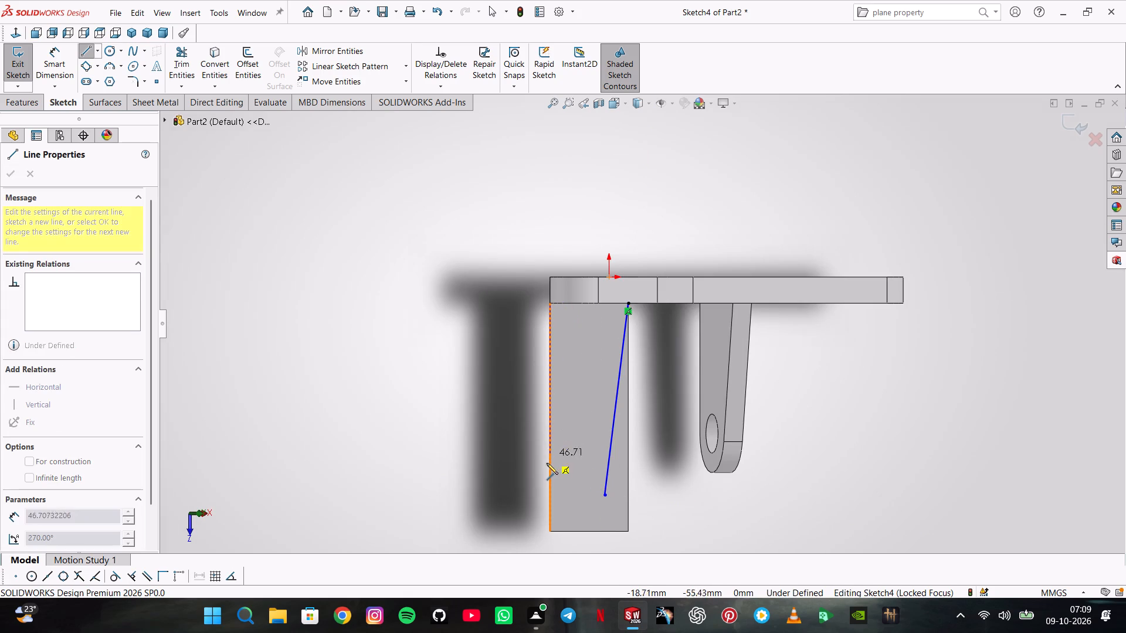
pyautogui.click(551, 487)
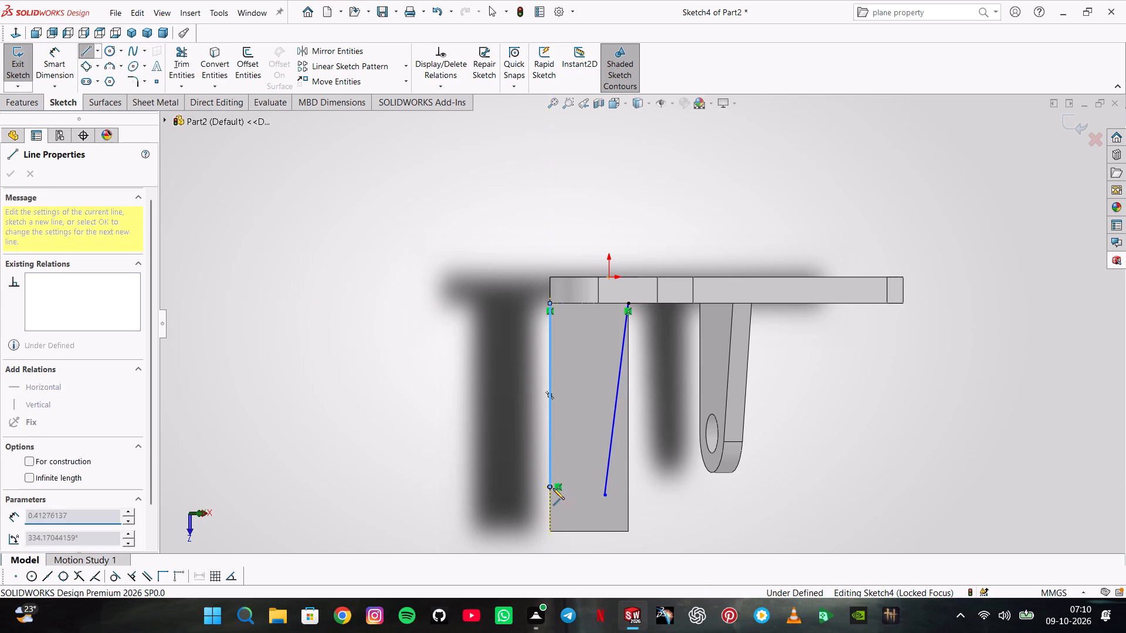
pyautogui.doubleClick(571, 481)
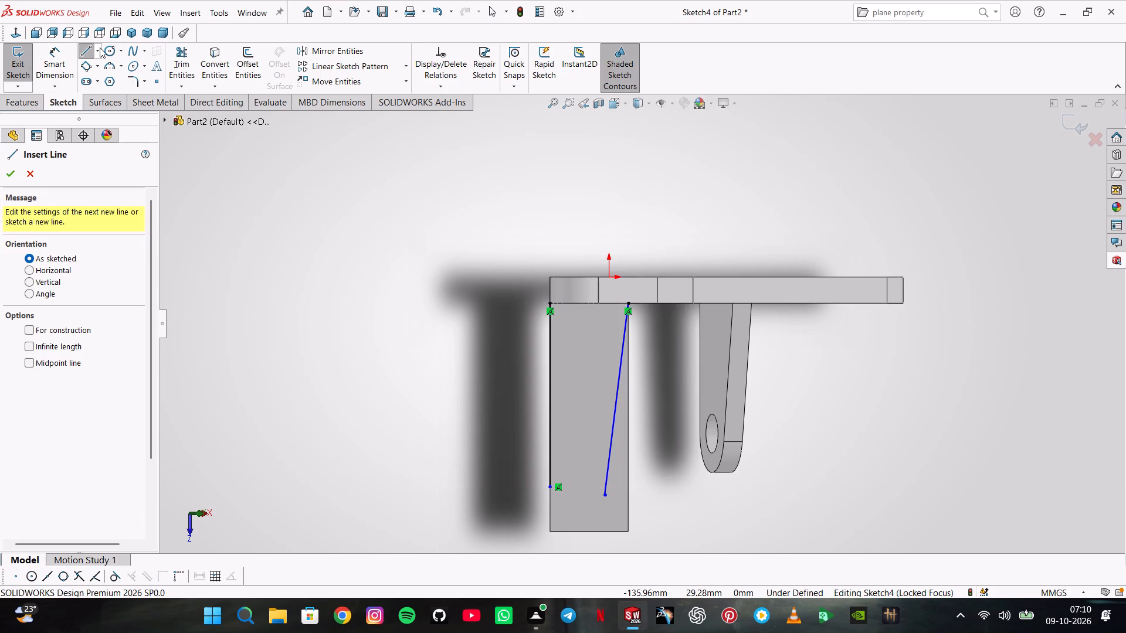
# Sketch two concentric circles, about 6 mm and 32 mm in diameter, centred between the two lines on the rib.
pyautogui.click(106, 48)
pyautogui.click(585, 437)
pyautogui.click(588, 427)
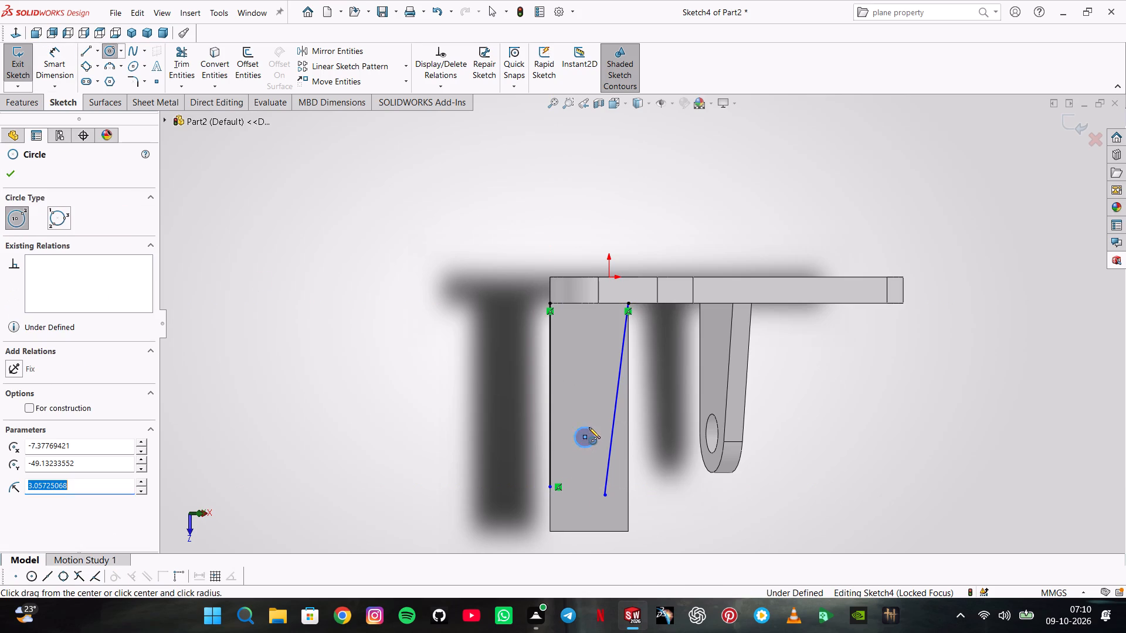
pyautogui.click(585, 437)
pyautogui.click(599, 486)
pyautogui.press('Escape')
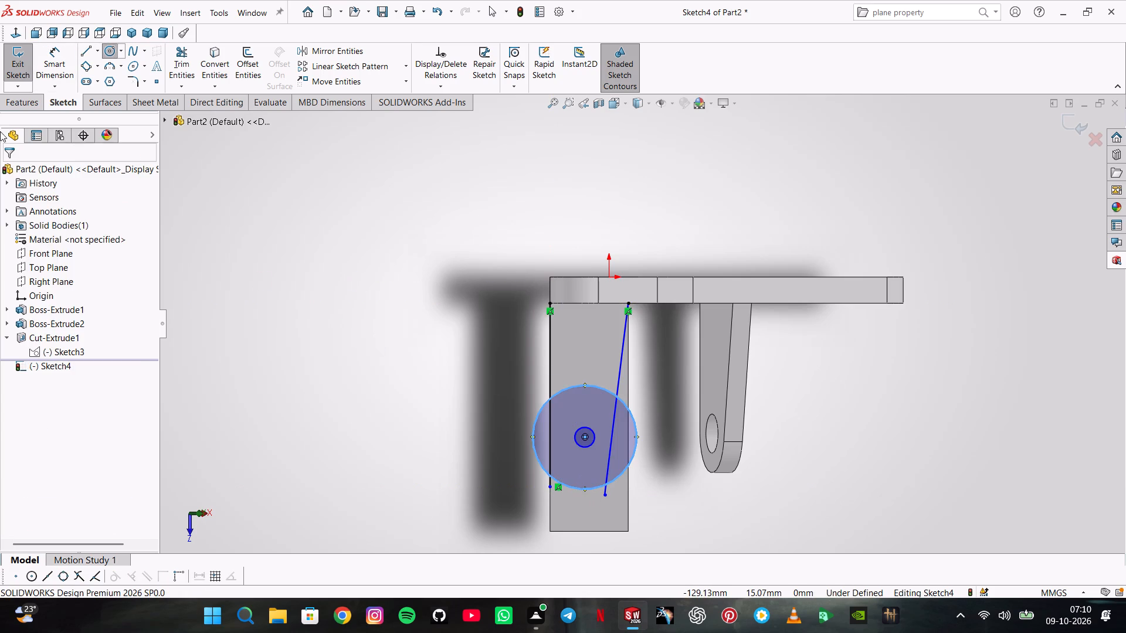
pyautogui.press('Escape')
# Dimension the outer circle to 16 mm diameter and the inner circle to 8 mm diameter.
pyautogui.click(59, 47)
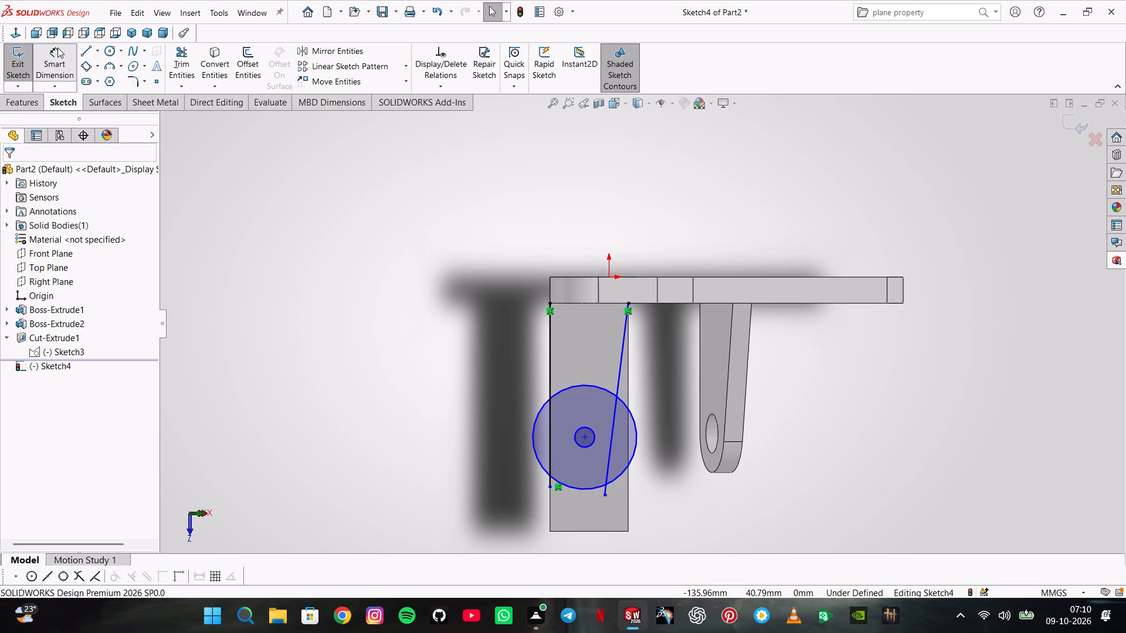
pyautogui.click(596, 384)
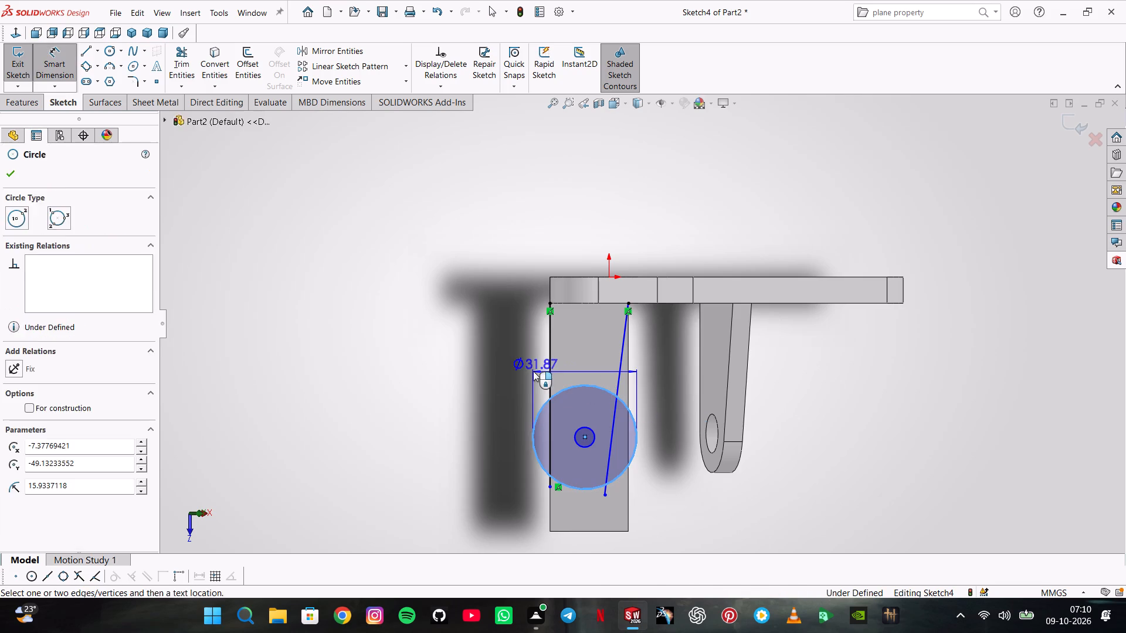
pyautogui.click(533, 371)
pyautogui.write('16')
pyautogui.press('Return')
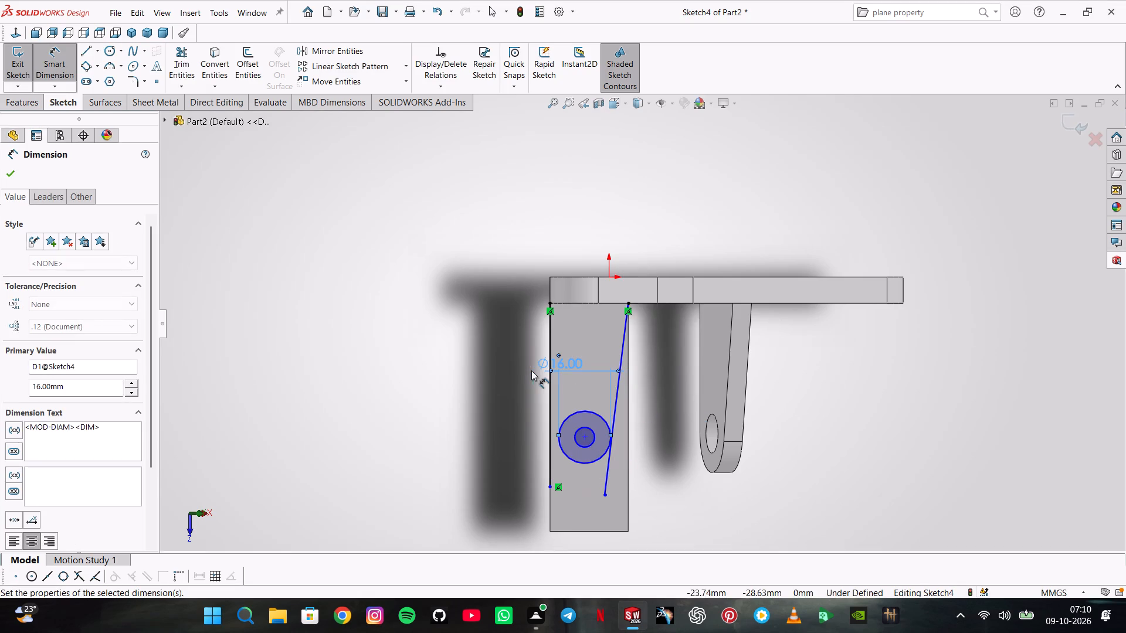
pyautogui.click(592, 436)
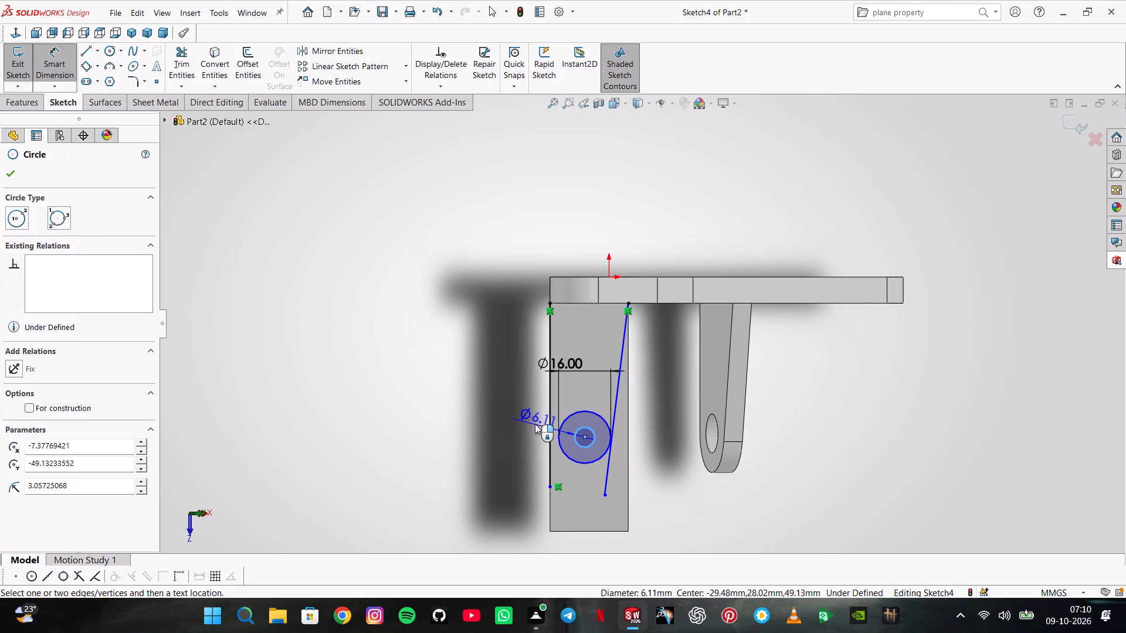
pyautogui.click(535, 424)
pyautogui.press('8')
pyautogui.press('Return')
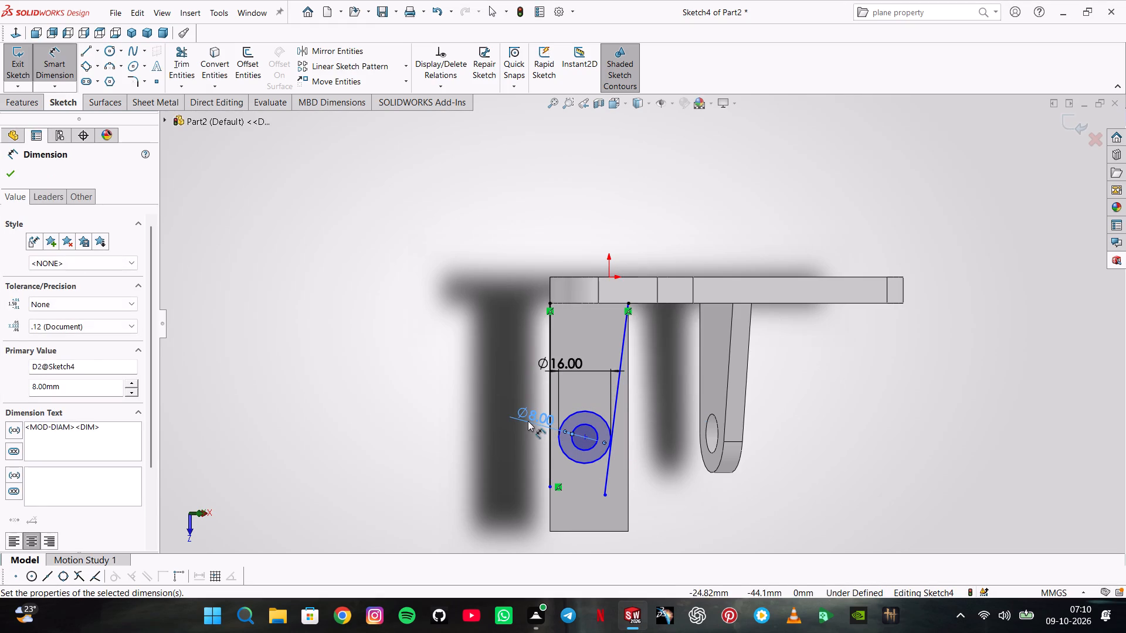
# Dimension the angle between the slanted line and the rib's plate-side edge as 74 degrees.
pyautogui.click(626, 343)
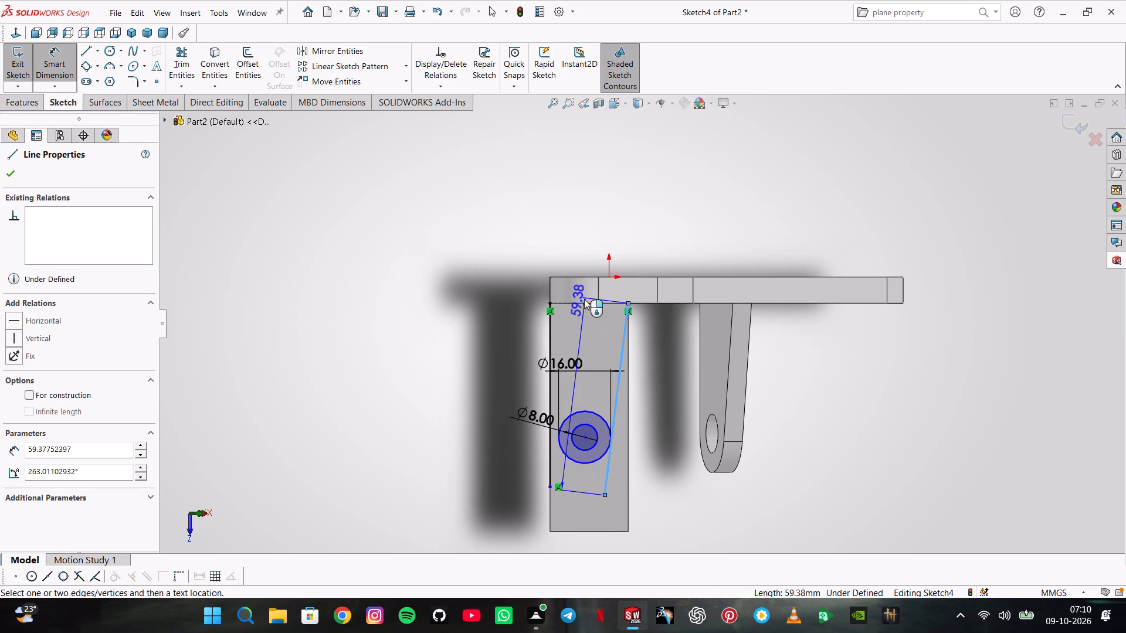
pyautogui.click(588, 303)
pyautogui.click(593, 325)
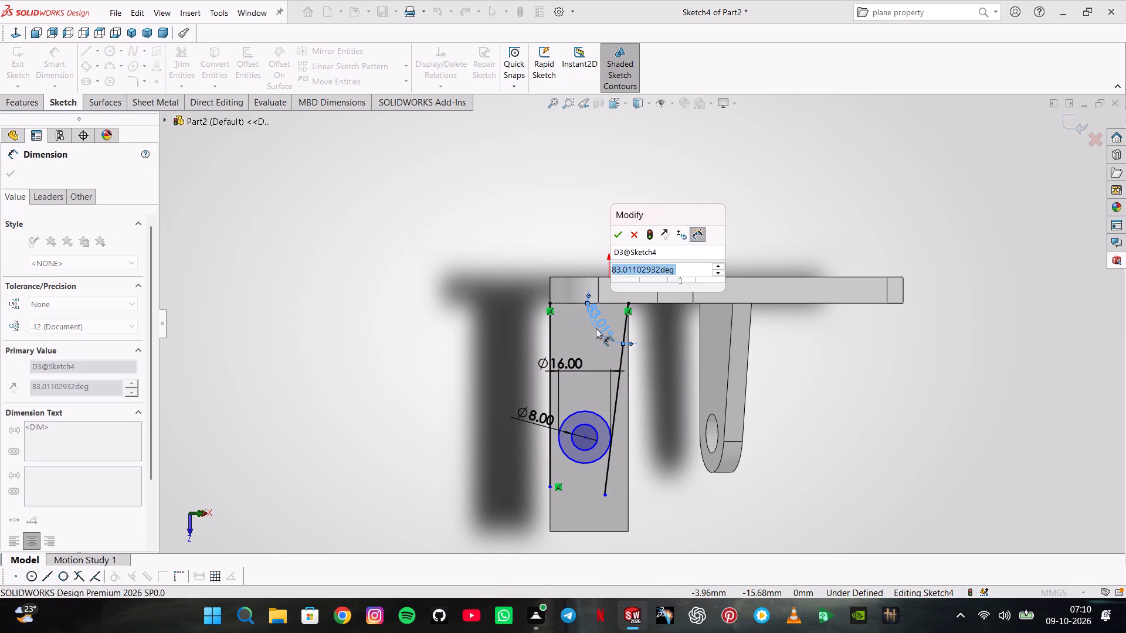
pyautogui.press('7')
pyautogui.press('4')
pyautogui.press('Return')
pyautogui.press('Escape')
pyautogui.scroll(-4, 601, 335)
pyautogui.press('Escape')
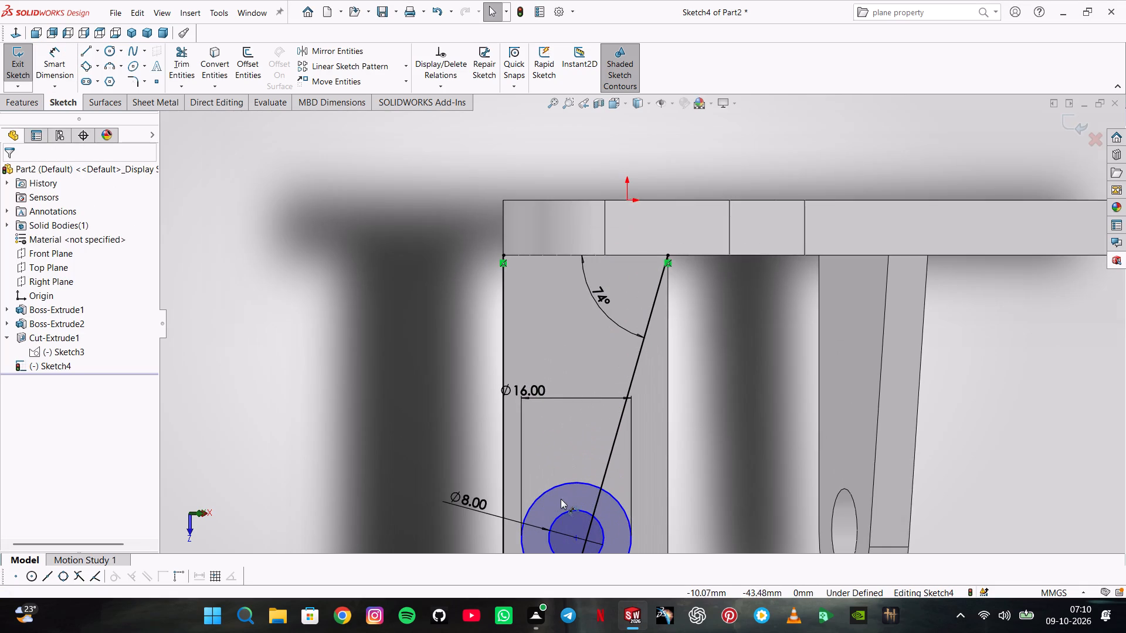
# Make the 16 mm circle tangent to the slanted line and to the line along the rib's long edge.
pyautogui.scroll(3, 564, 499)
pyautogui.click(599, 427)
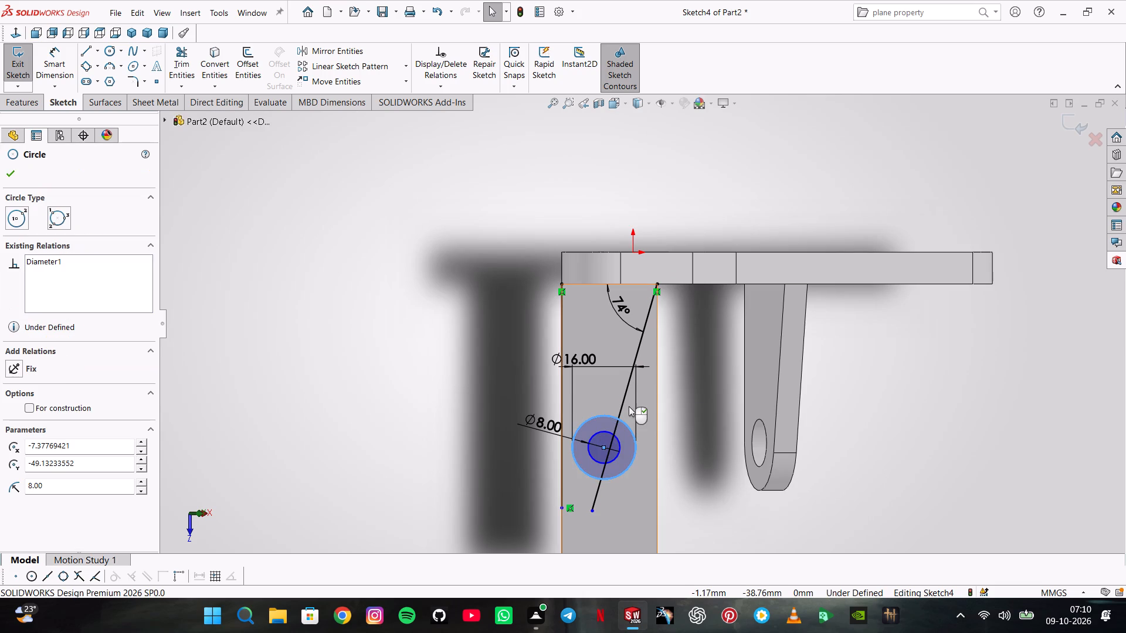
pyautogui.keyDown('ctrl'); pyautogui.click(623, 406); pyautogui.keyUp('ctrl')
pyautogui.click(659, 352)
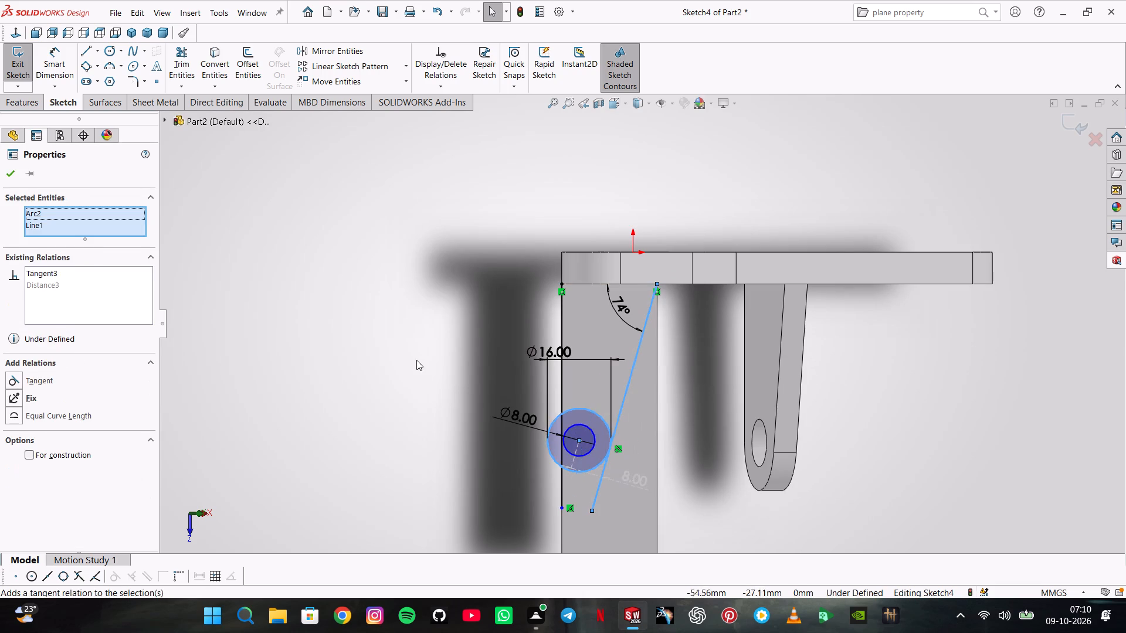
pyautogui.click(416, 360)
pyautogui.keyDown('ctrl'); pyautogui.click(575, 413); pyautogui.keyUp('ctrl')
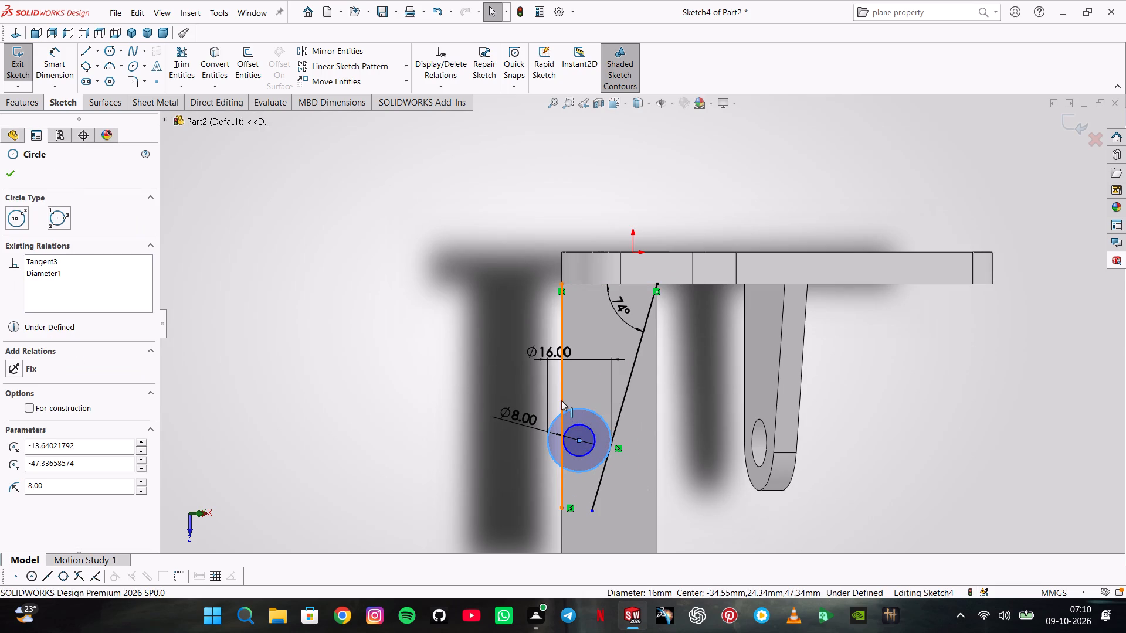
pyautogui.keyDown('ctrl'); pyautogui.click(561, 400); pyautogui.keyUp('ctrl')
pyautogui.click(599, 346)
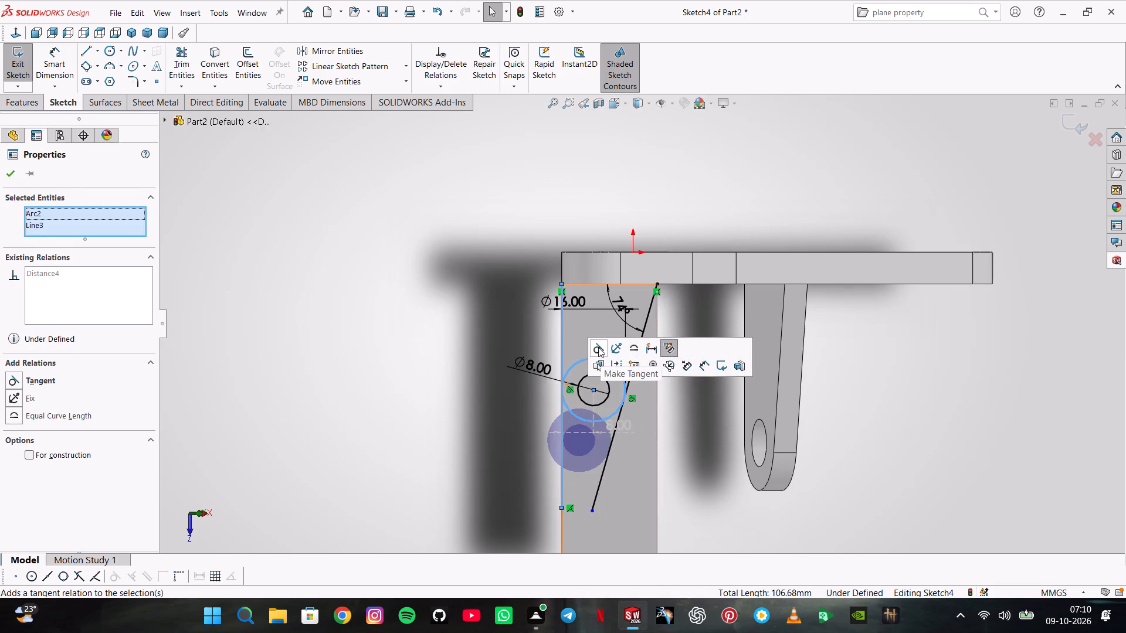
# Undo the two tangent relations that tie the 16 mm circle to the slanted line and the long-edge line.
pyautogui.click(498, 338)
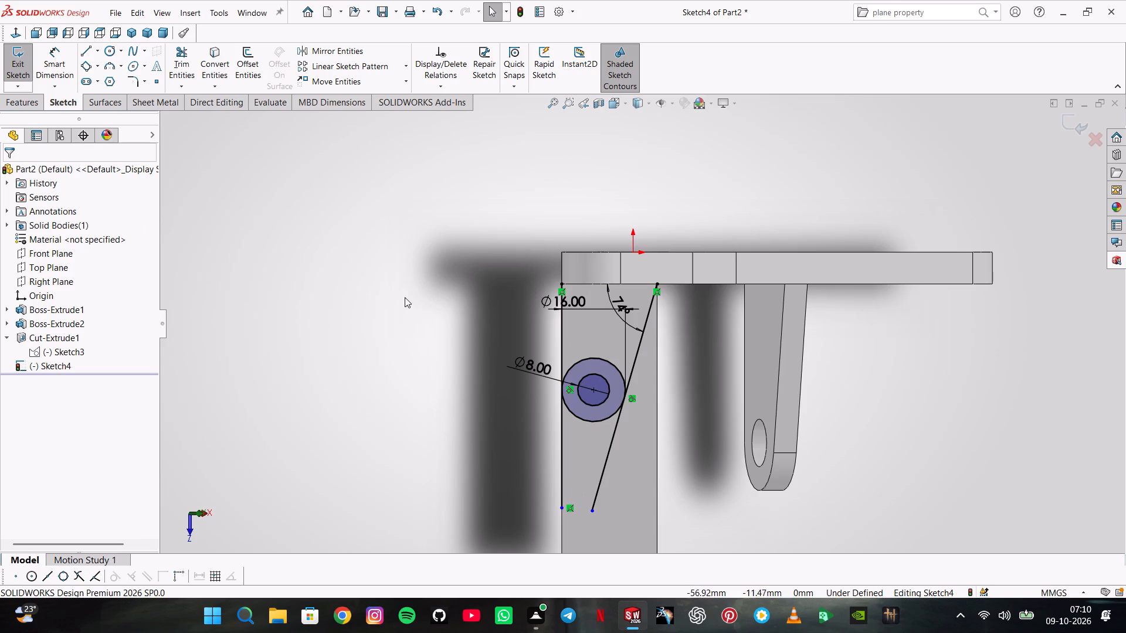
pyautogui.scroll(1, 650, 471)
pyautogui.moveTo(650, 470); pyautogui.dragTo(702, 391, button='middle')
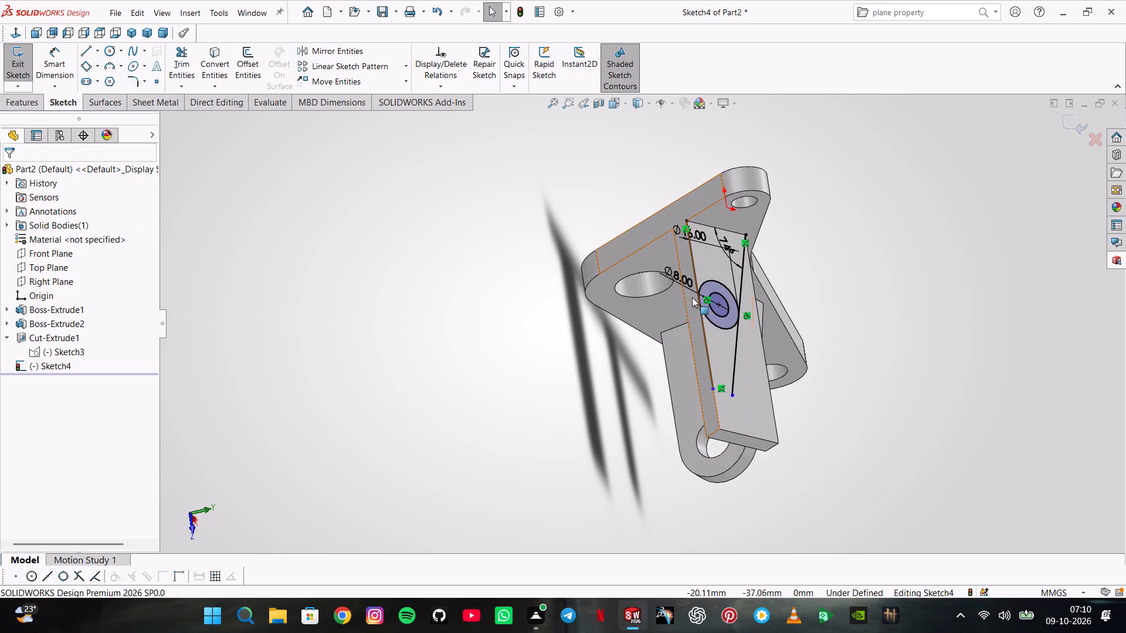
pyautogui.hotkey('ctrl', 'z')
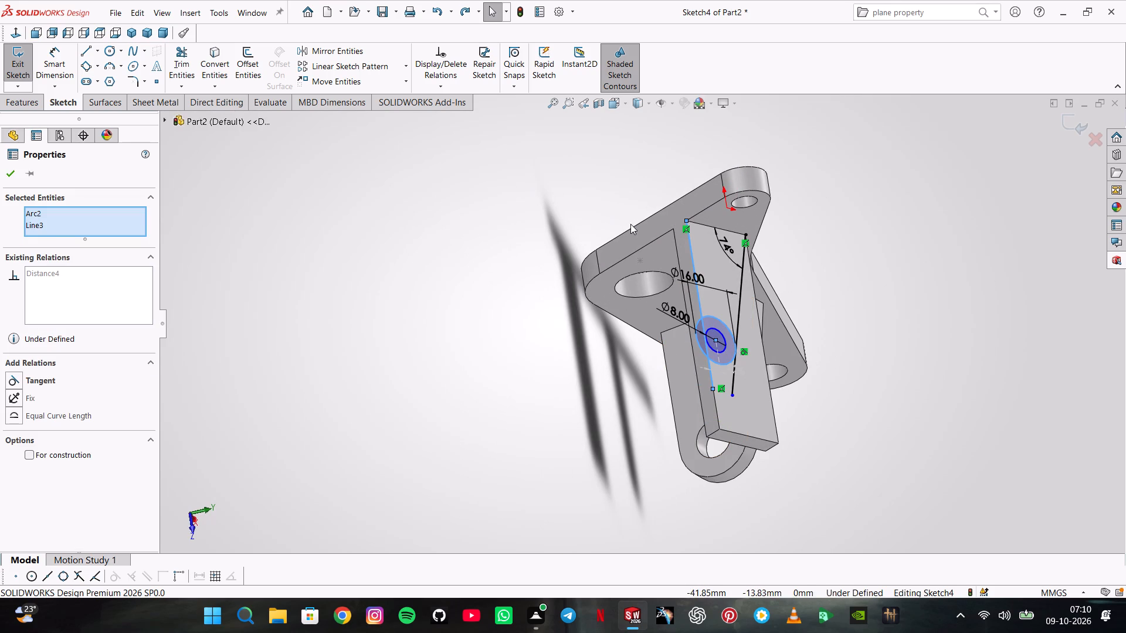
pyautogui.hotkey('ctrl', 'z')
pyautogui.press('`')
pyautogui.press('Escape')
pyautogui.press('Escape')
pyautogui.press('Escape')
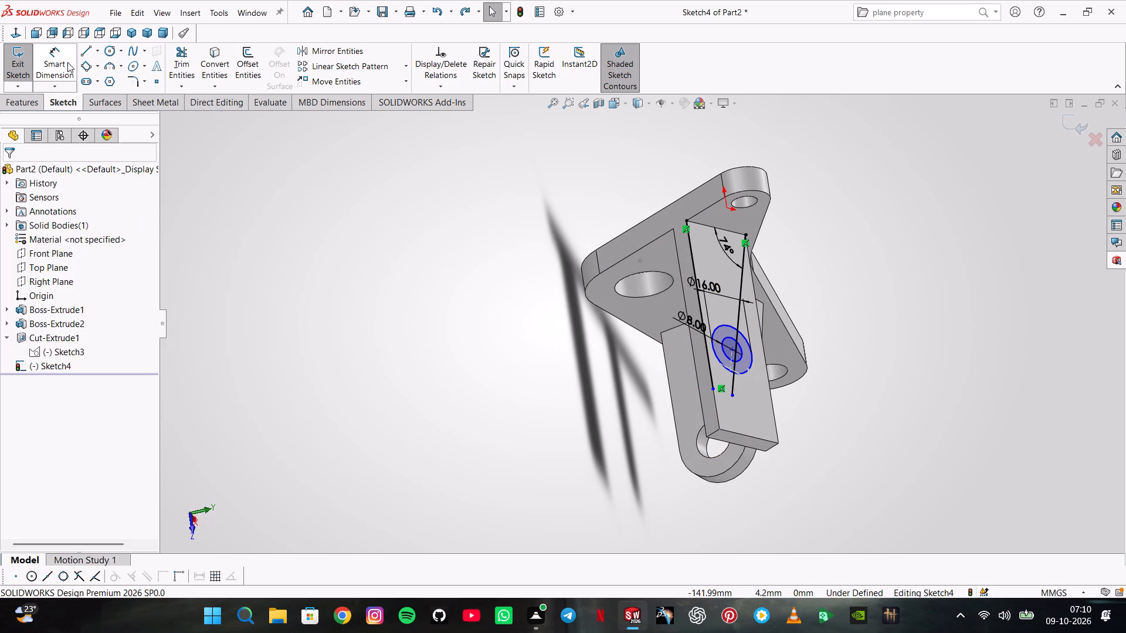
# Dimension the circles' centre 46 mm from the outer edge of the plate.
pyautogui.click(67, 62)
pyautogui.moveTo(726, 245); pyautogui.dragTo(691, 301, button='middle')
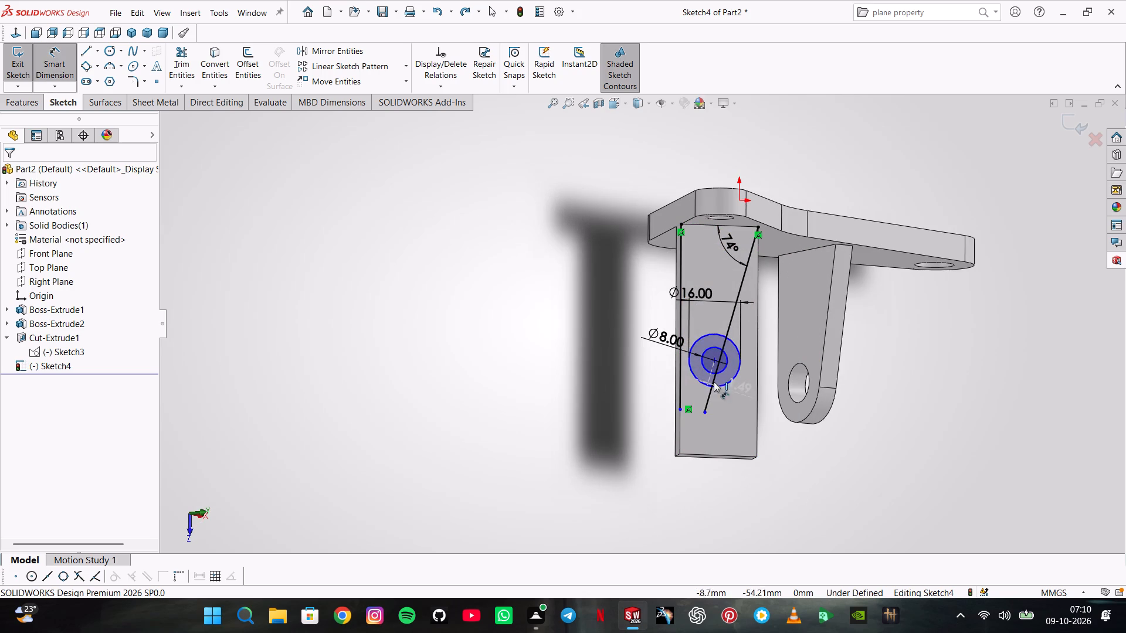
pyautogui.click(715, 359)
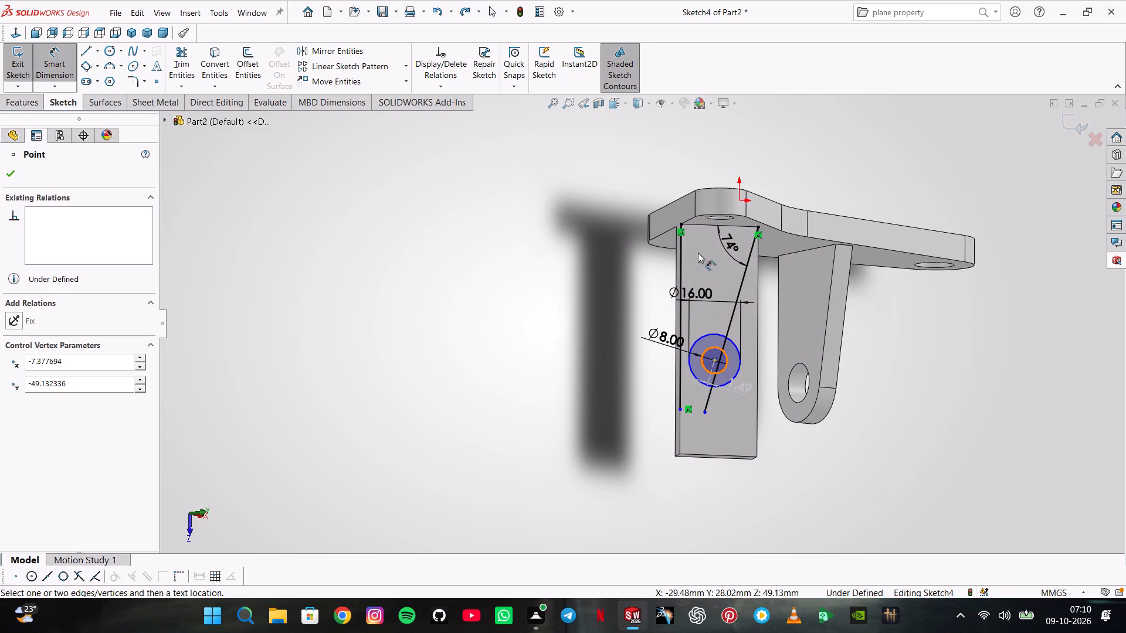
pyautogui.click(714, 187)
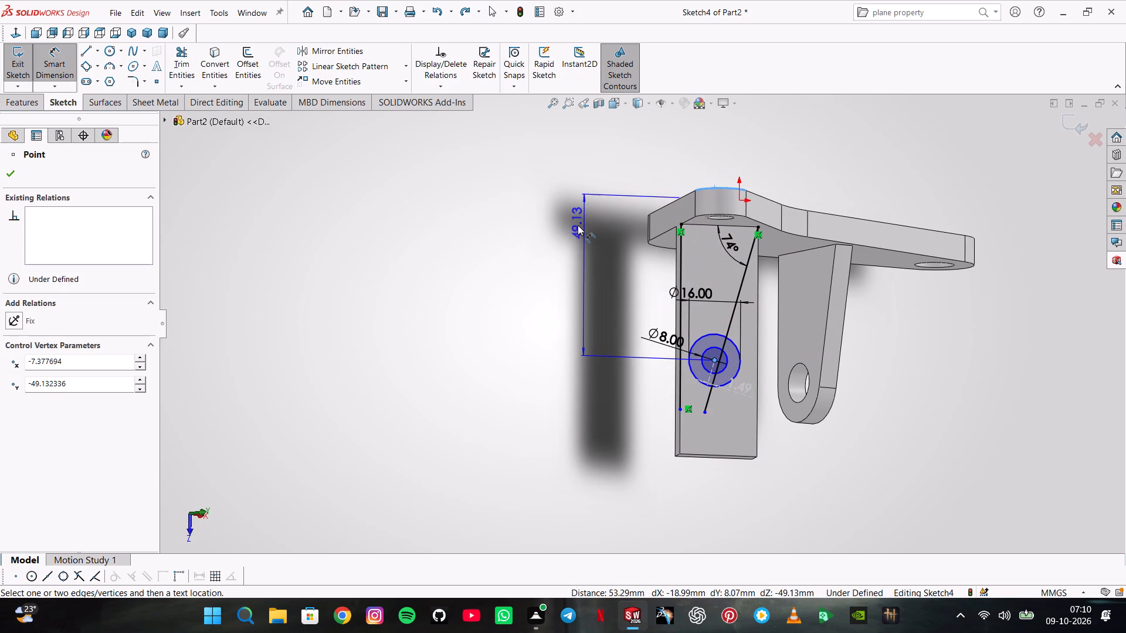
pyautogui.click(578, 225)
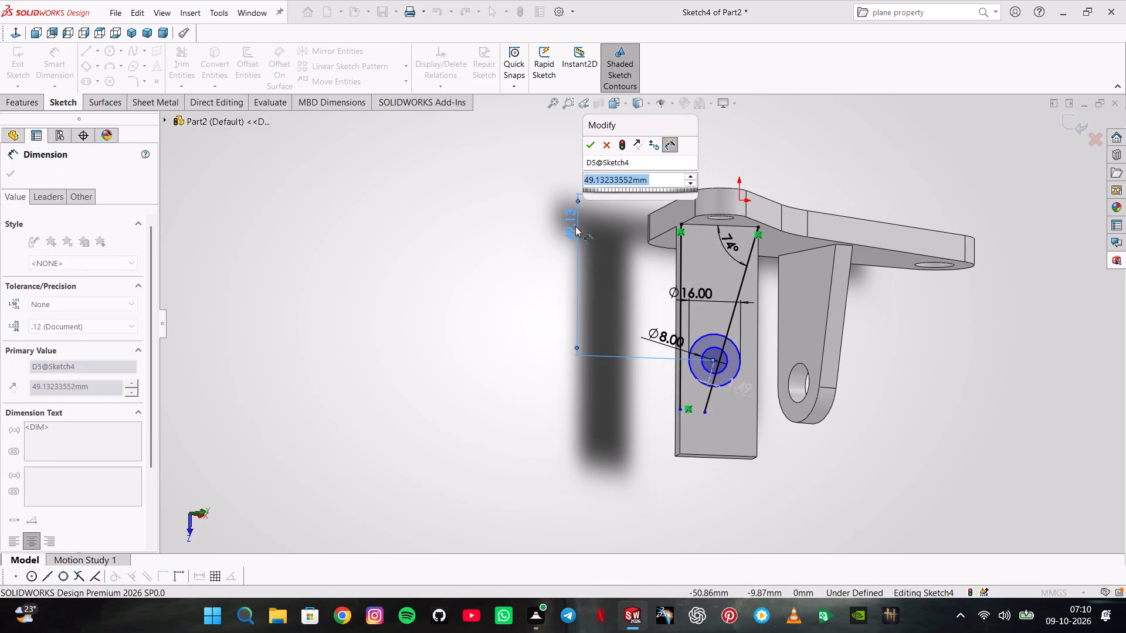
pyautogui.write('46')
pyautogui.press('Return')
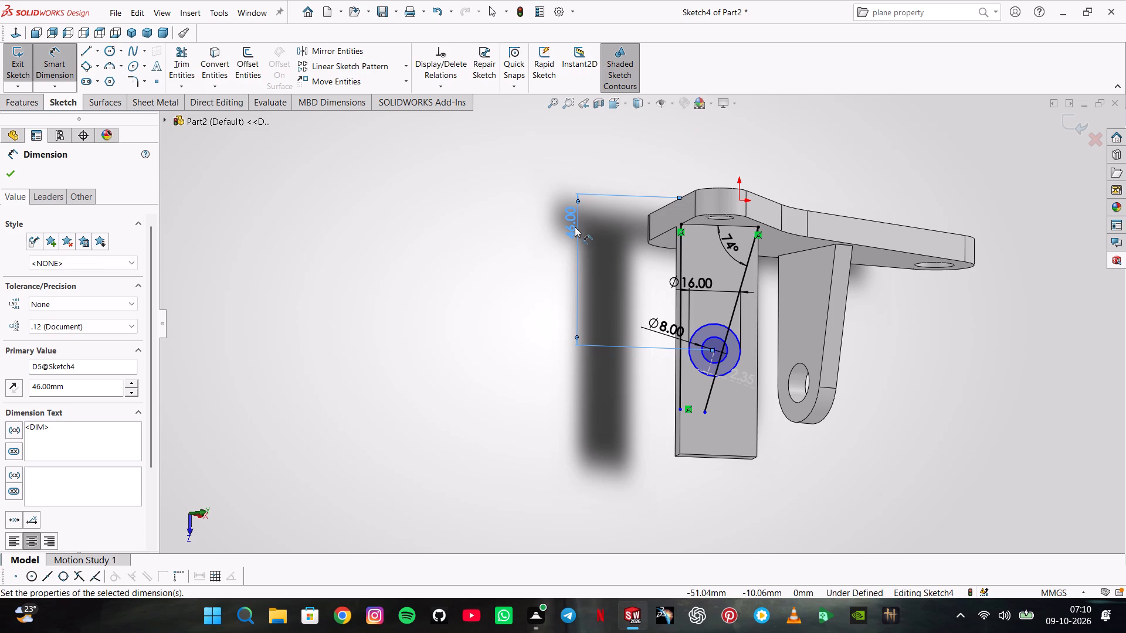
pyautogui.press('Escape')
pyautogui.press('Escape')
pyautogui.press('Escape')
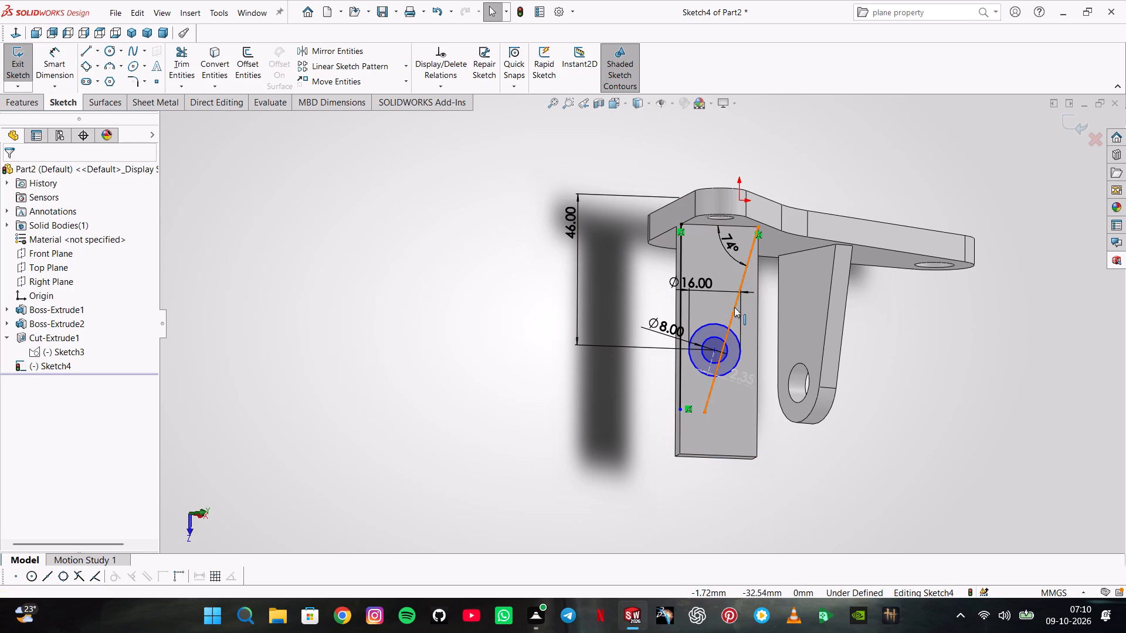
# Make the 16 mm circle tangent to the slanted line.
pyautogui.click(734, 308)
pyautogui.keyDown('ctrl'); pyautogui.click(716, 327); pyautogui.keyUp('ctrl')
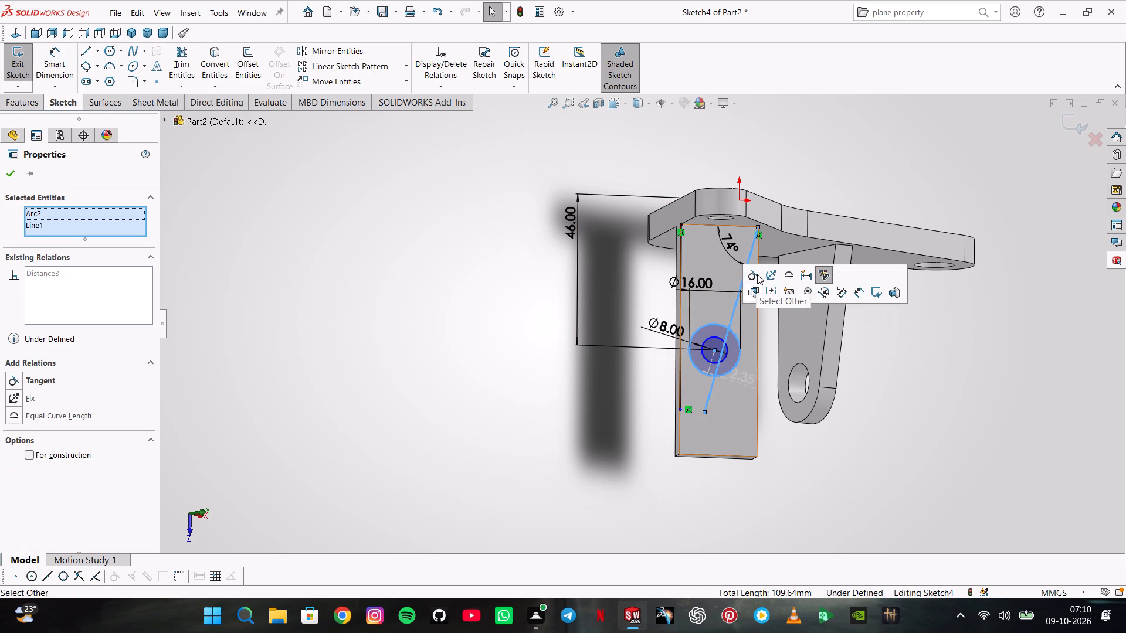
pyautogui.click(757, 272)
pyautogui.click(503, 275)
# Replace the slanted line's angle dimension with a 74-degree angle between the plate's outer edge and the slanted line.
pyautogui.moveTo(725, 356); pyautogui.dragTo(751, 311, button='middle')
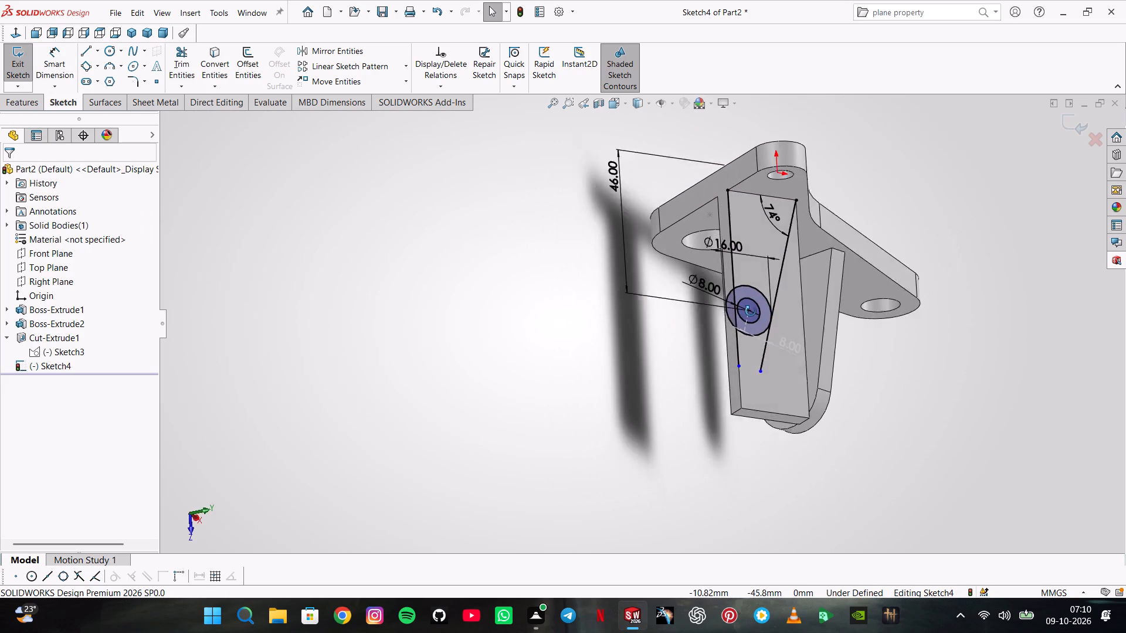
pyautogui.moveTo(751, 311); pyautogui.dragTo(680, 292, button='middle')
pyautogui.scroll(1, 680, 292)
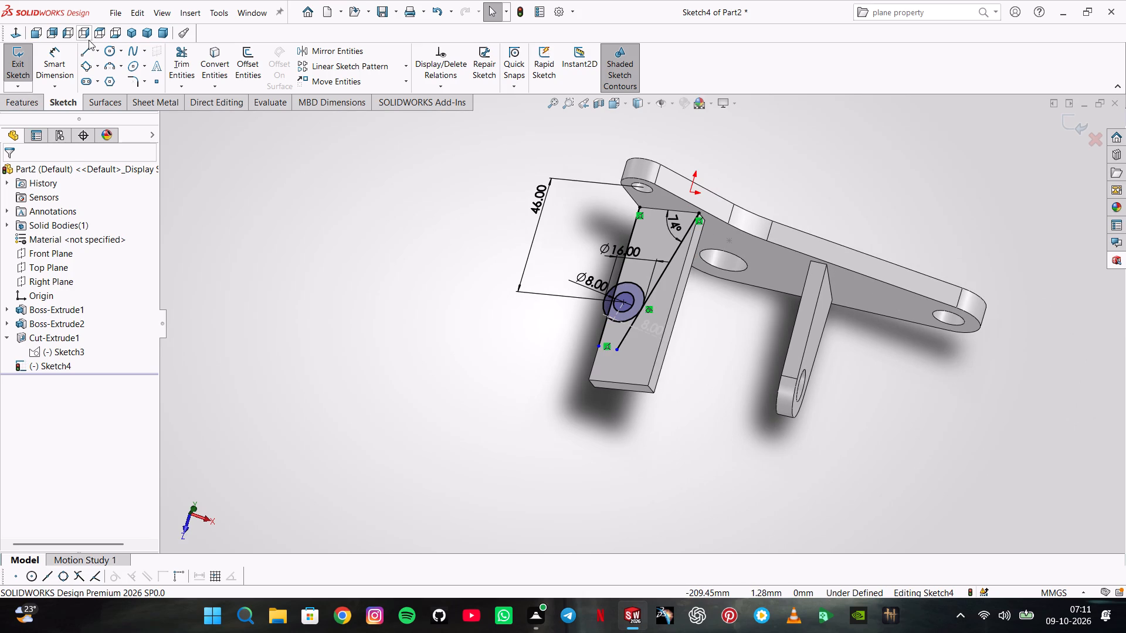
pyautogui.click(19, 36)
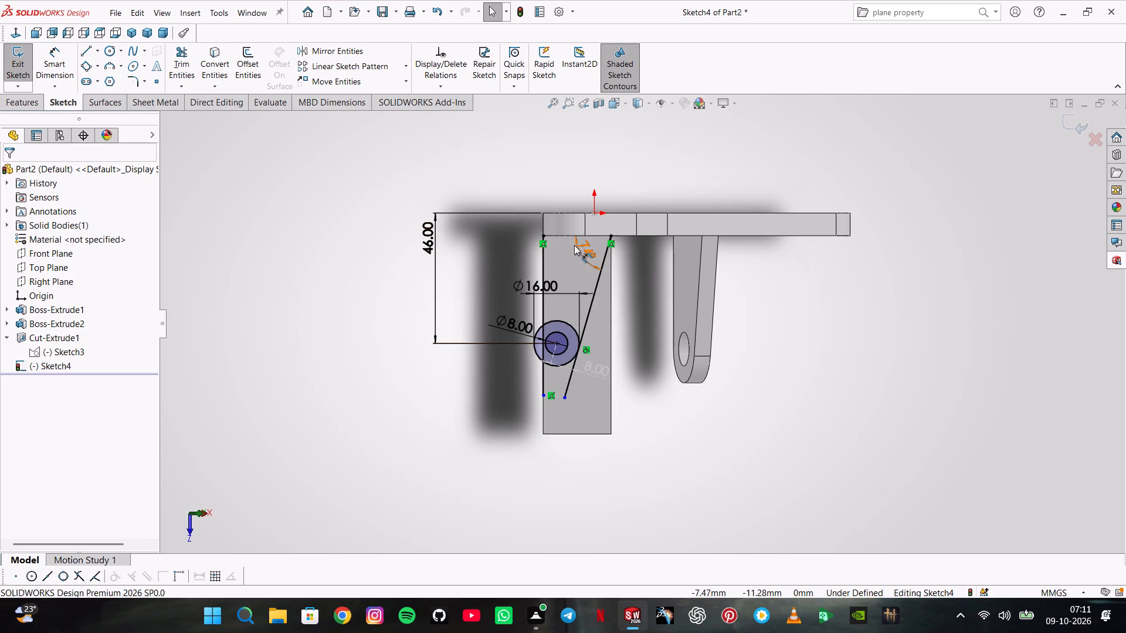
pyautogui.click(575, 245)
pyautogui.press('Delete')
pyautogui.press('Delete')
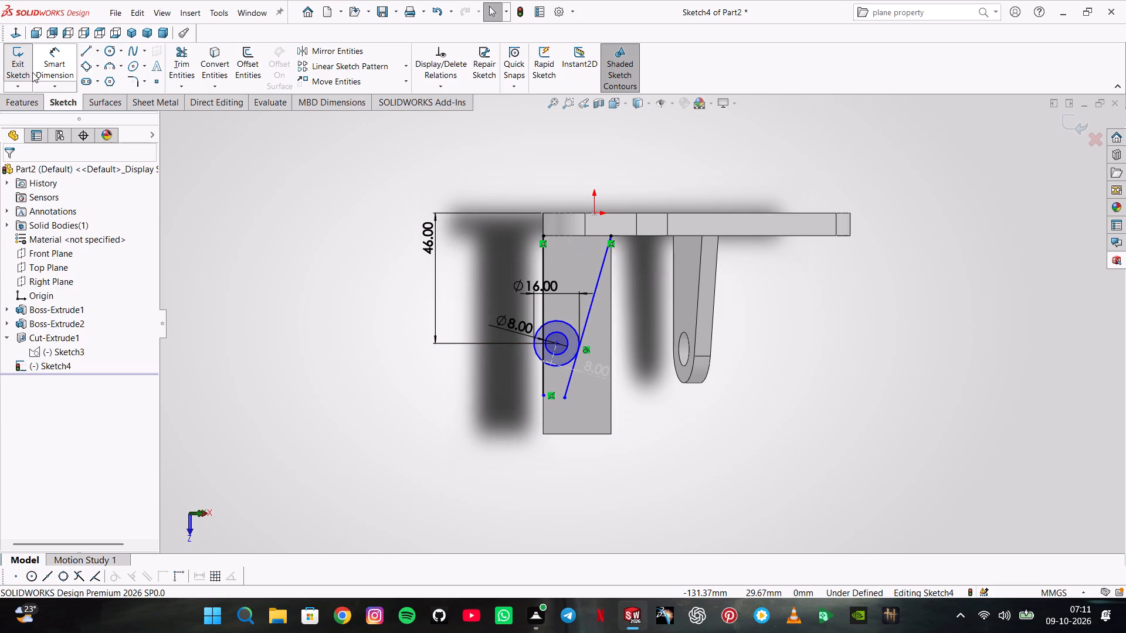
pyautogui.click(53, 63)
pyautogui.click(560, 212)
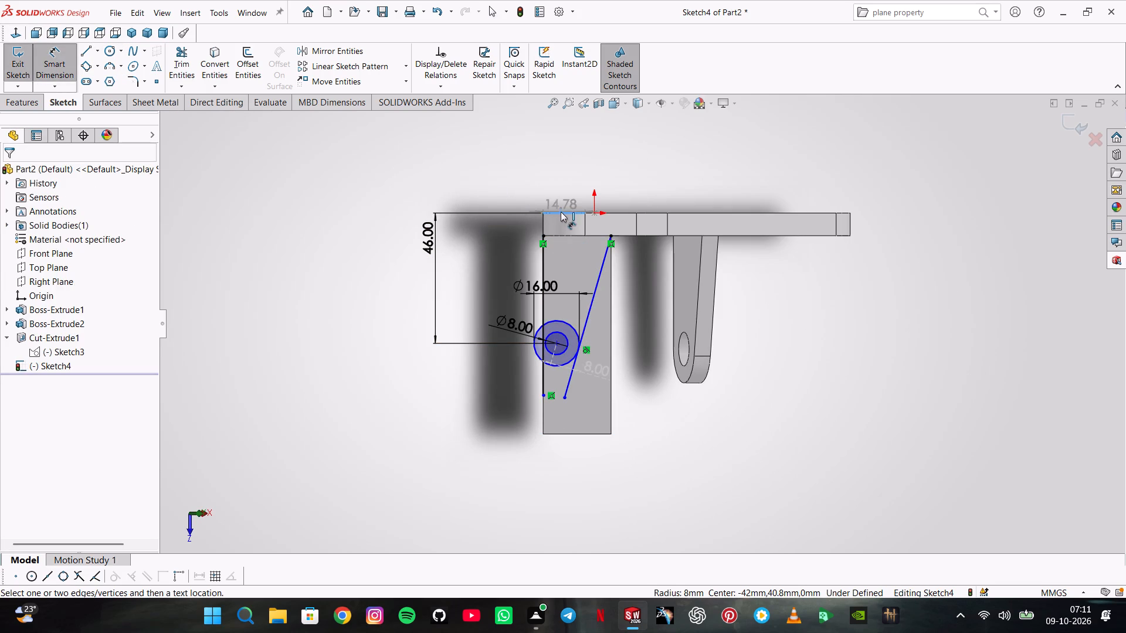
pyautogui.click(602, 254)
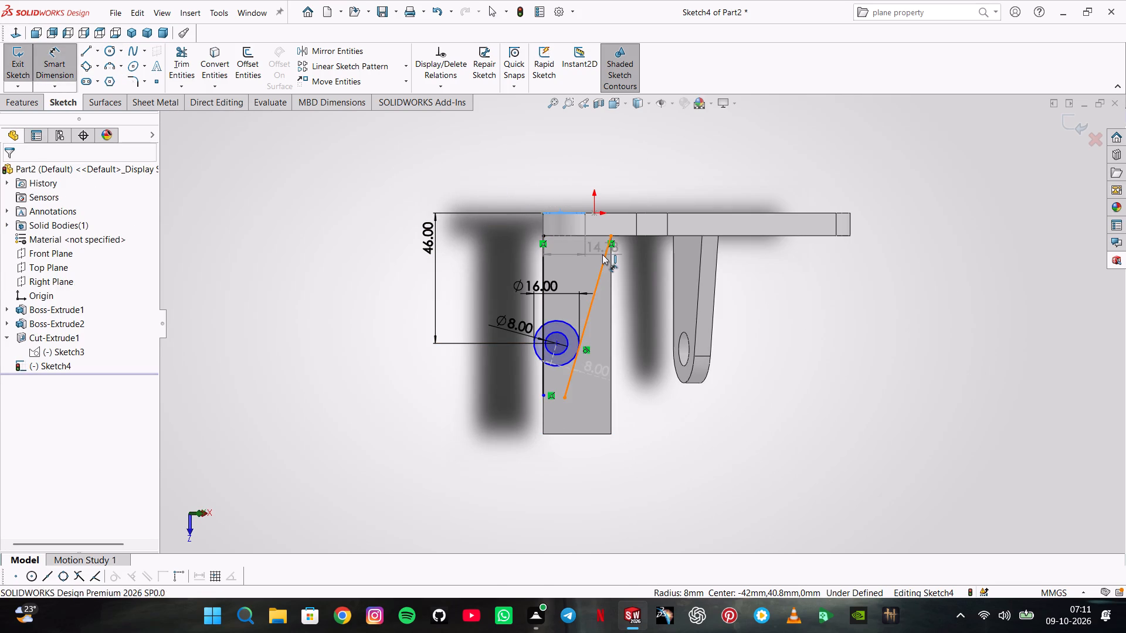
pyautogui.click(588, 254)
pyautogui.click(615, 171)
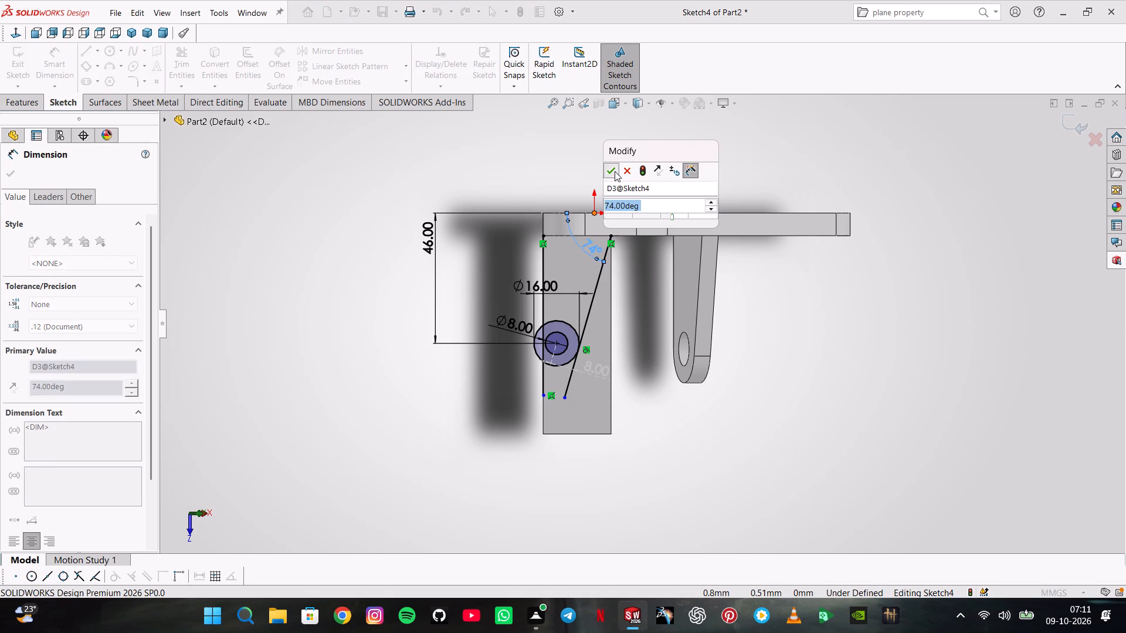
pyautogui.scroll(-6, 547, 376)
pyautogui.scroll(6, 614, 328)
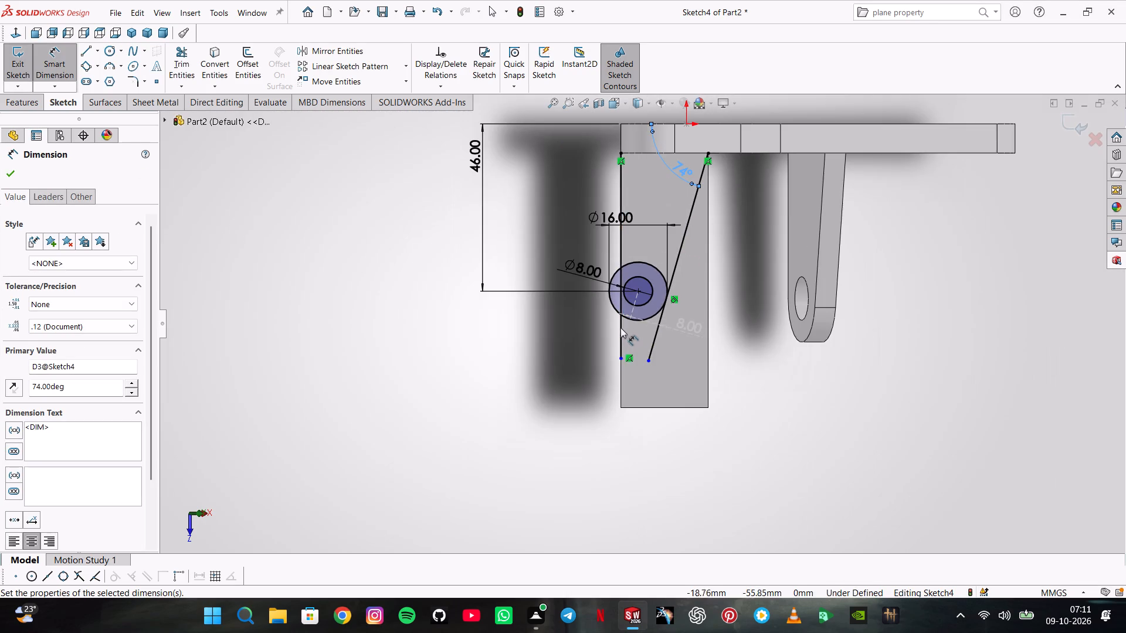
pyautogui.press('Escape')
pyautogui.press('Escape')
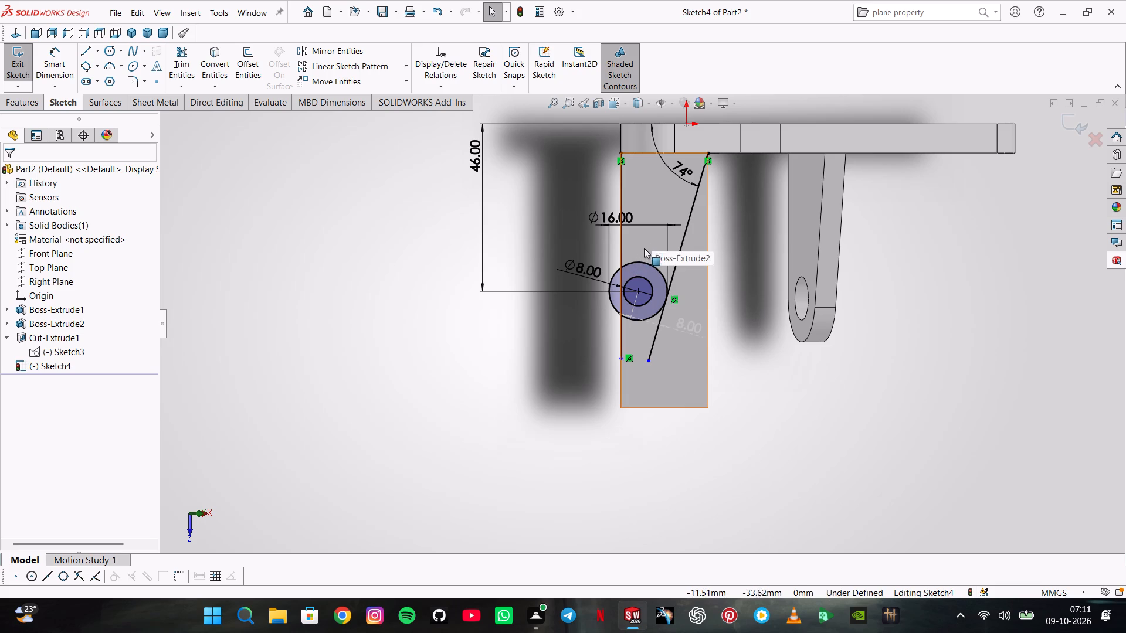
pyautogui.press('Escape')
pyautogui.press('Escape')
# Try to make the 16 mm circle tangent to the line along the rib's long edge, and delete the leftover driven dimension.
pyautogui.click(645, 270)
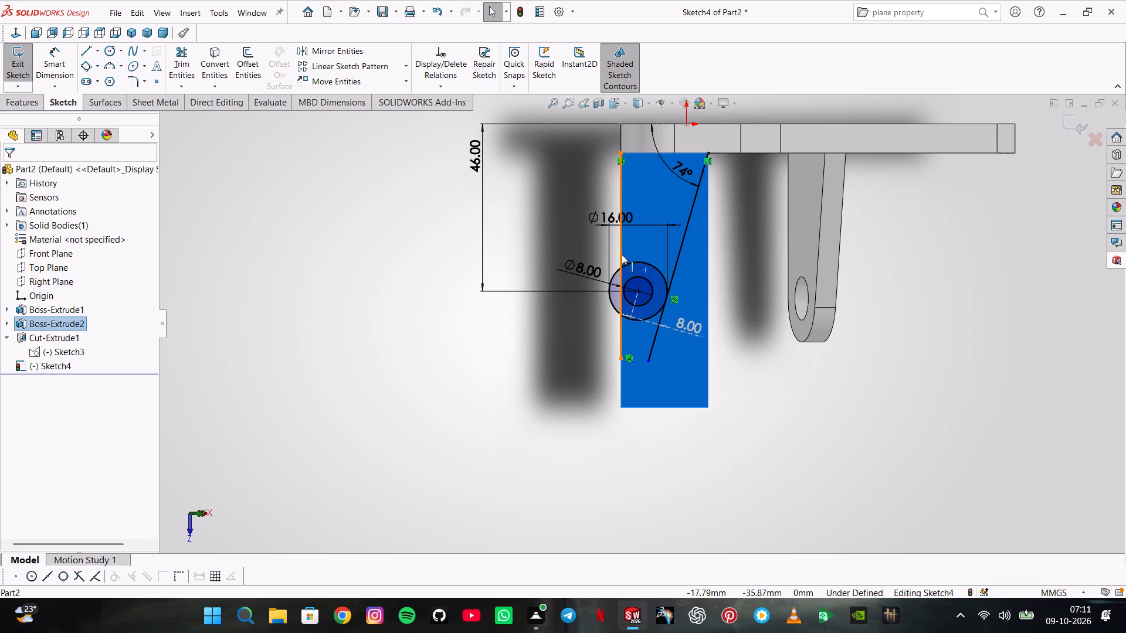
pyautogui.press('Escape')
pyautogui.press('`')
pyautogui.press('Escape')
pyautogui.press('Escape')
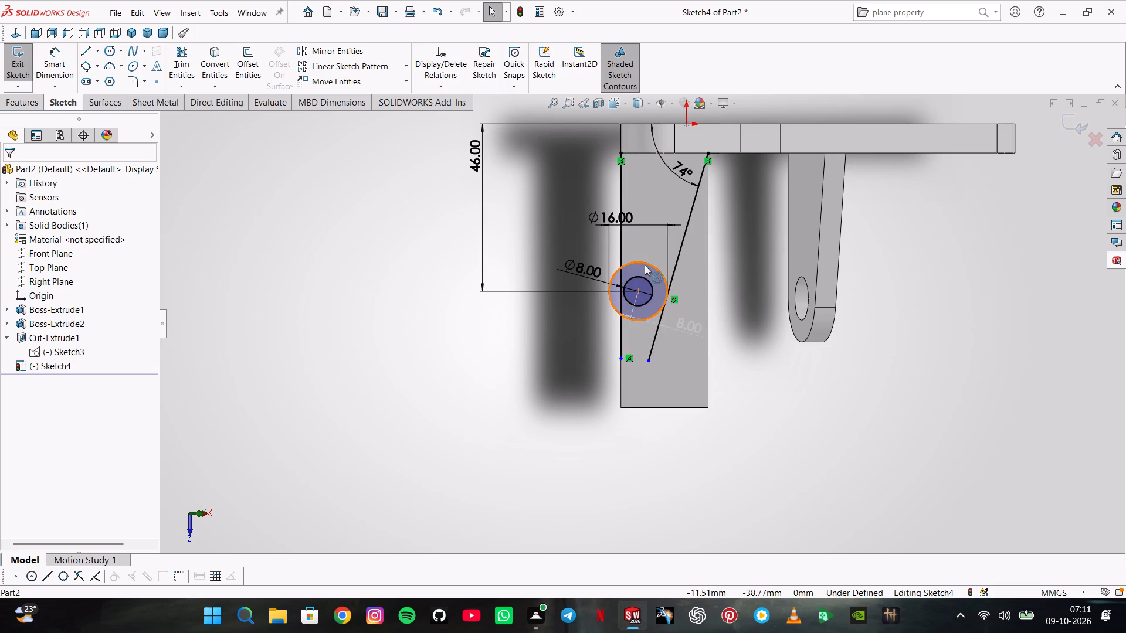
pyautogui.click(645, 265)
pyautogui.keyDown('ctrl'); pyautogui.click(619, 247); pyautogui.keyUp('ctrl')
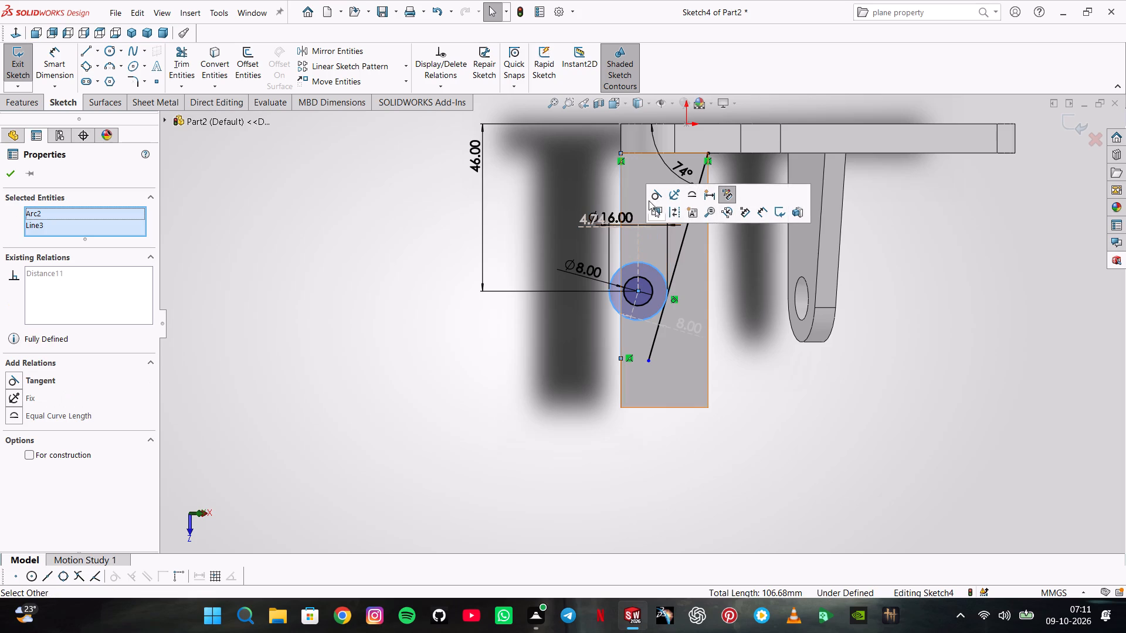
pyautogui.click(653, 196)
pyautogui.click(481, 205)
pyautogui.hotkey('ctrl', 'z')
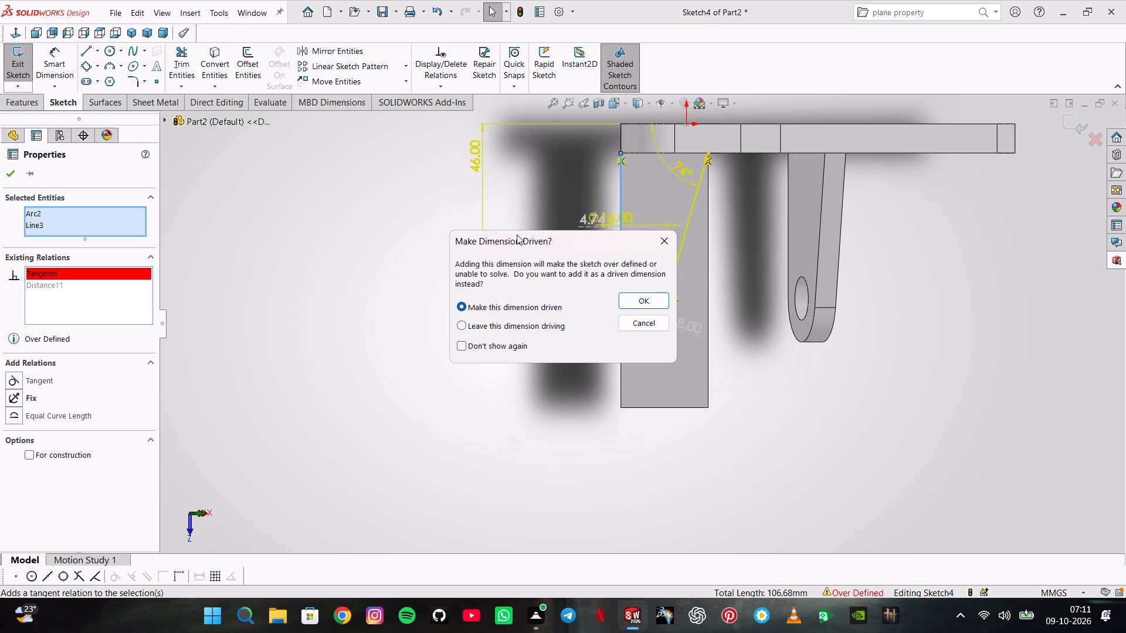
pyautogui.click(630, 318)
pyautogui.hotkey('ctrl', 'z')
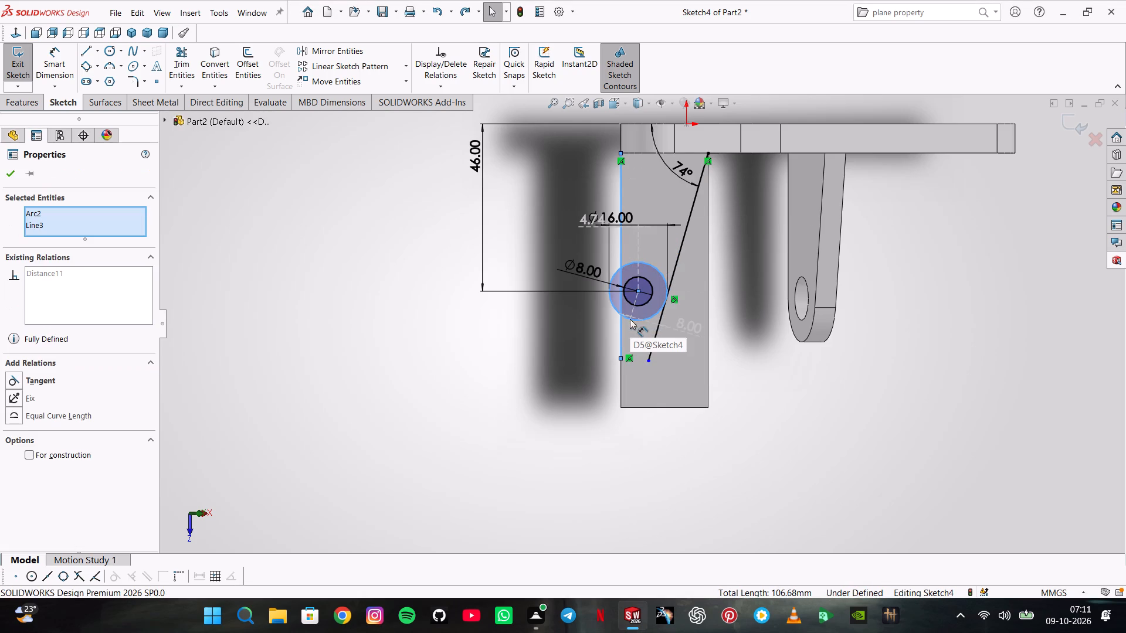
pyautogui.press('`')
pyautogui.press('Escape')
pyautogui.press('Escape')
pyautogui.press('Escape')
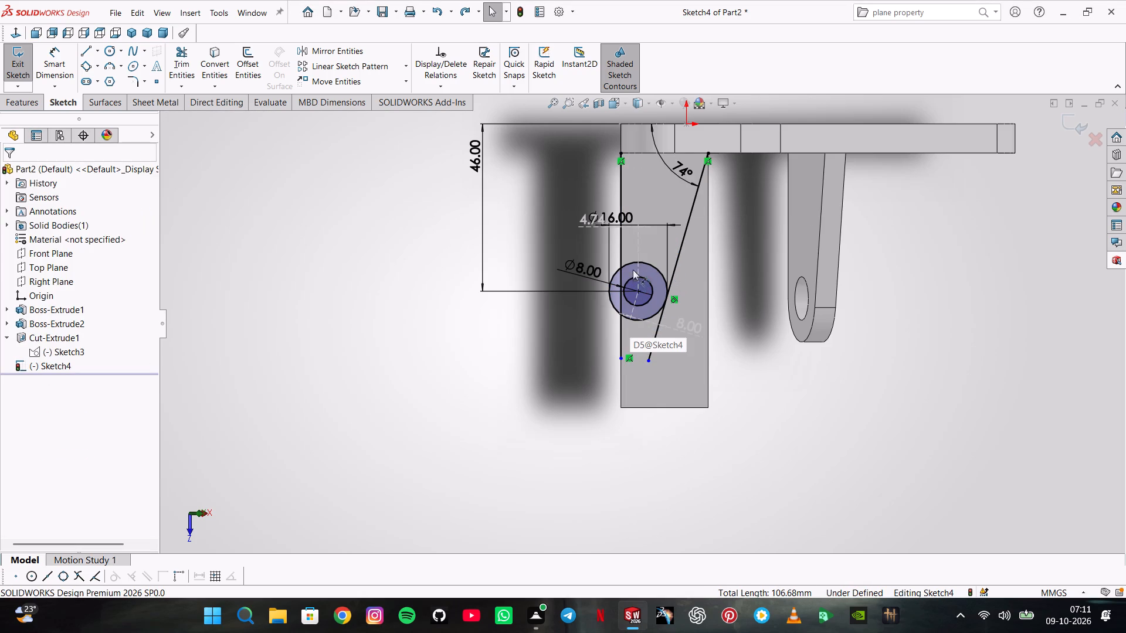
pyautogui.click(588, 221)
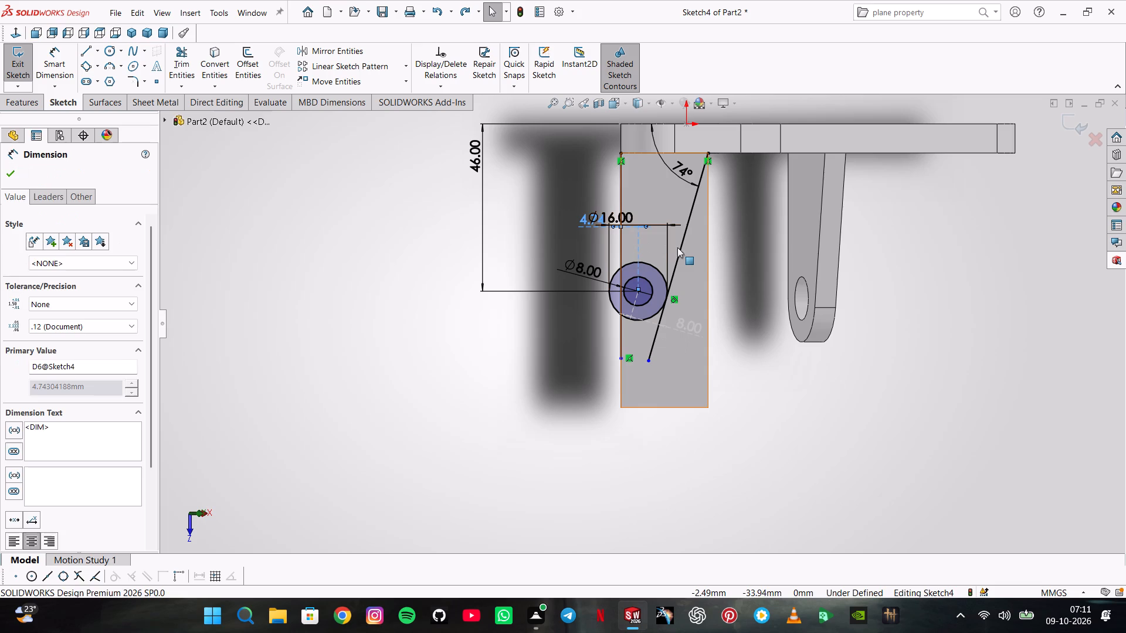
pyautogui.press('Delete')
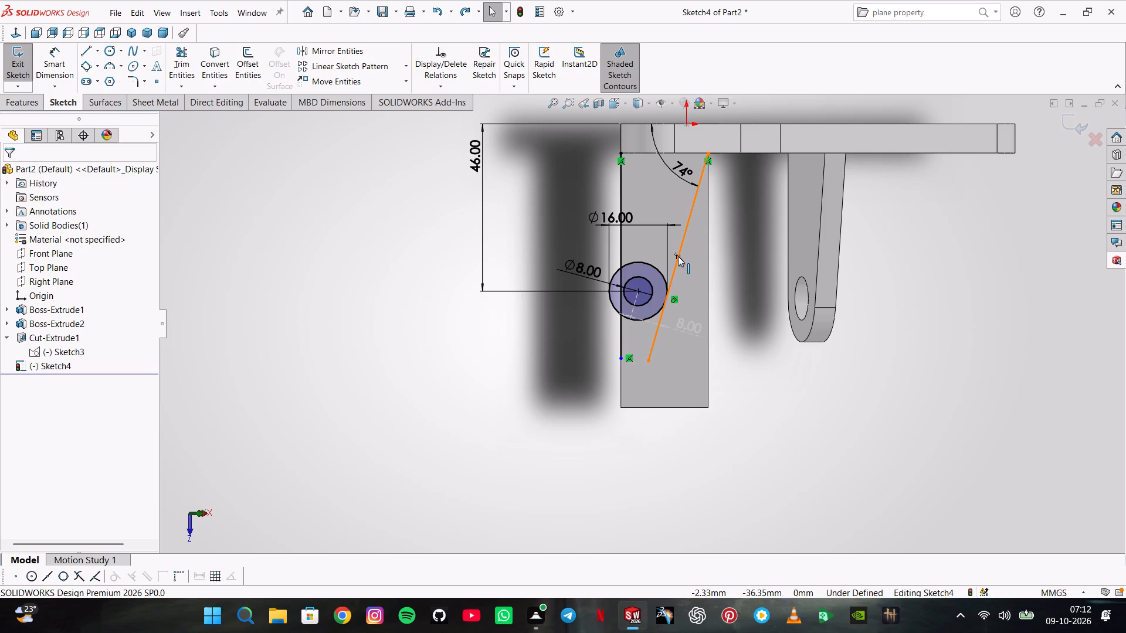
# Delete the relations at both ends of the long-edge line and at the plate-side end of the slanted line.
pyautogui.press('Escape')
pyautogui.press('Escape')
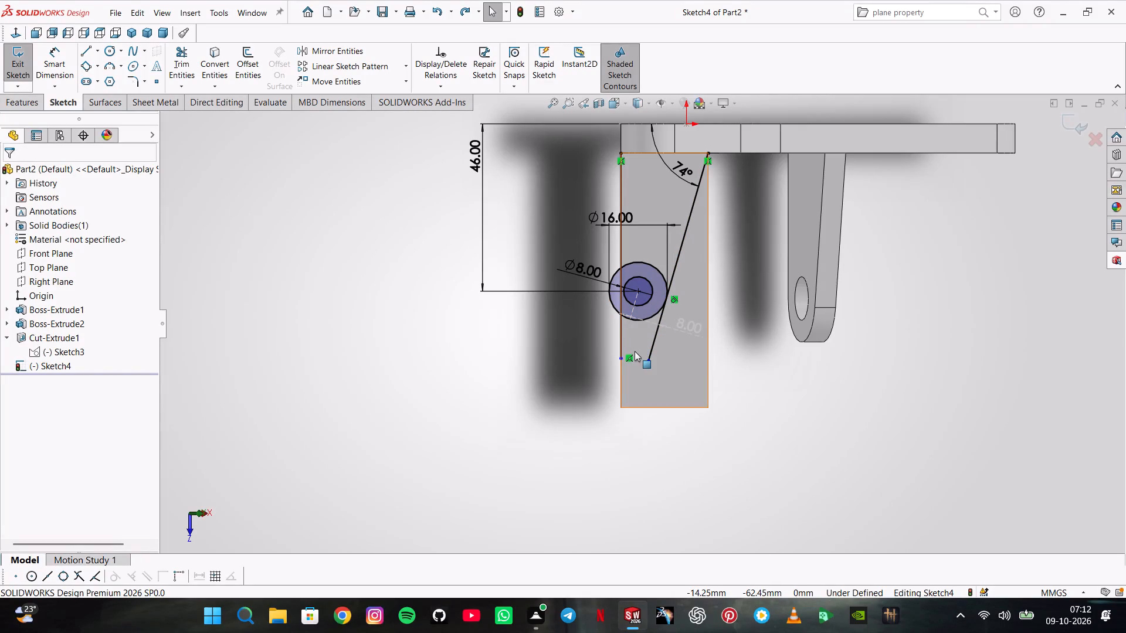
pyautogui.click(626, 359)
pyautogui.press('Delete')
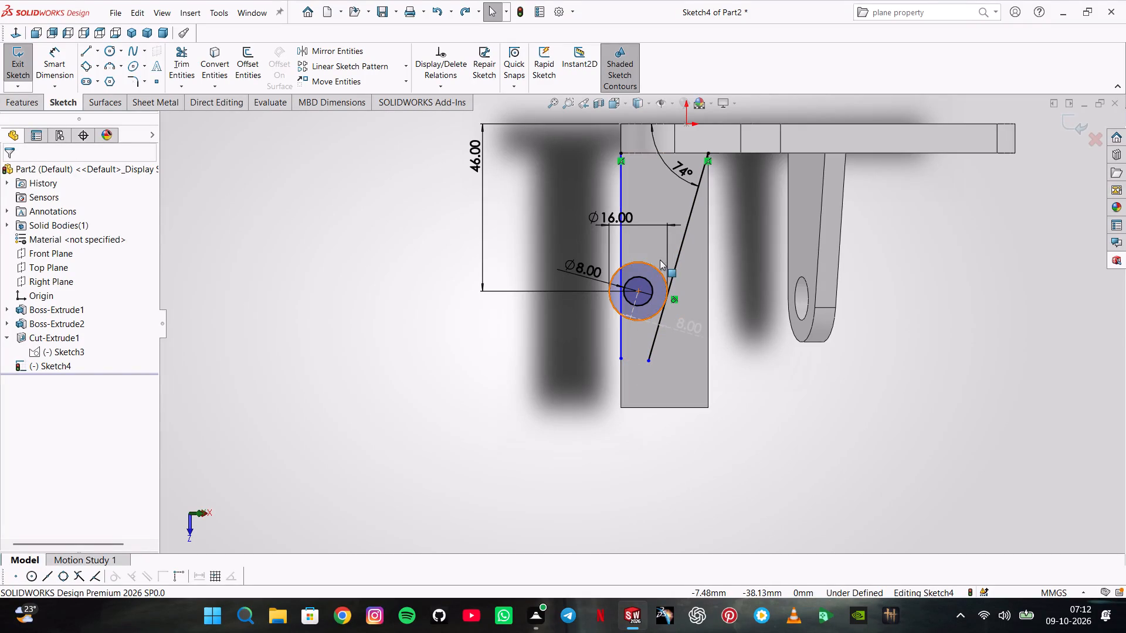
pyautogui.click(620, 162)
pyautogui.press('Delete')
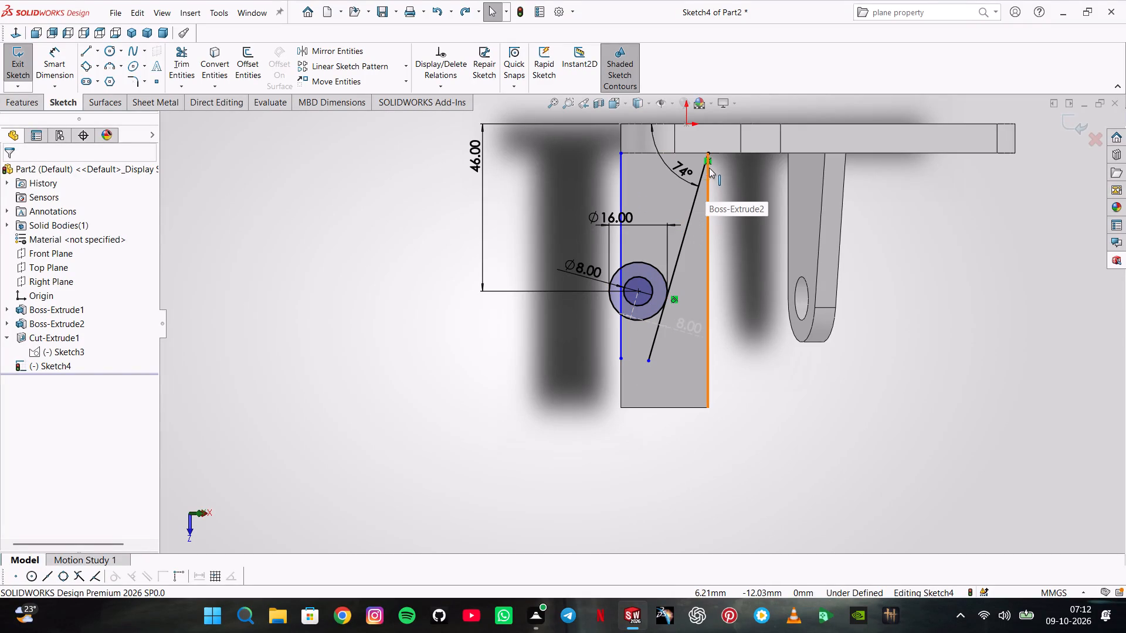
pyautogui.moveTo(723, 209); pyautogui.dragTo(706, 48, button='middle')
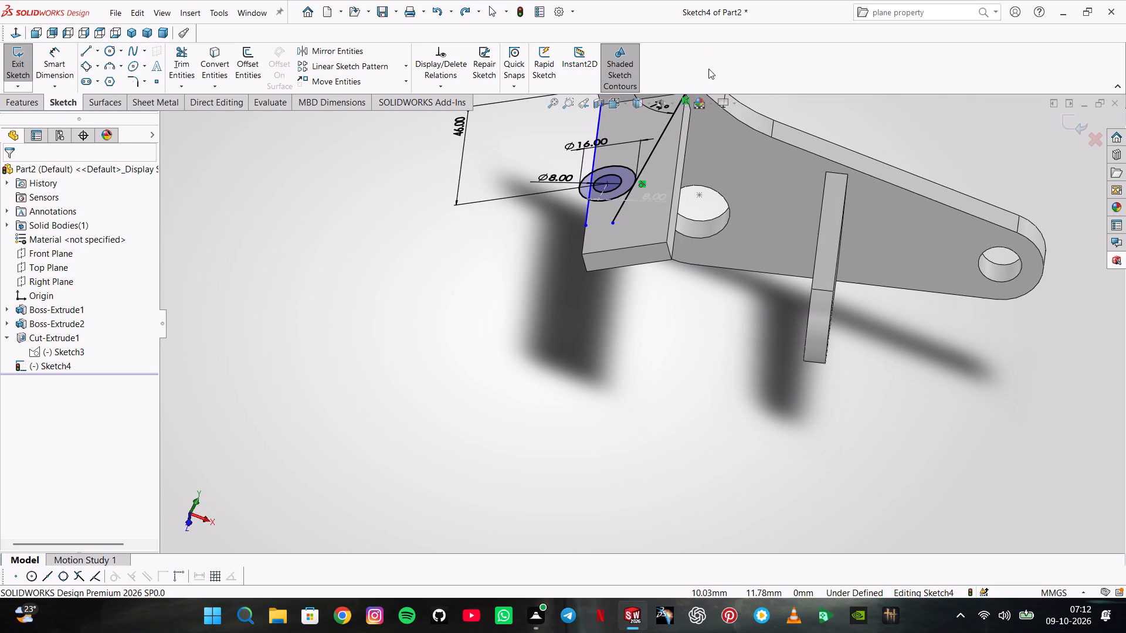
pyautogui.scroll(2, 744, 173)
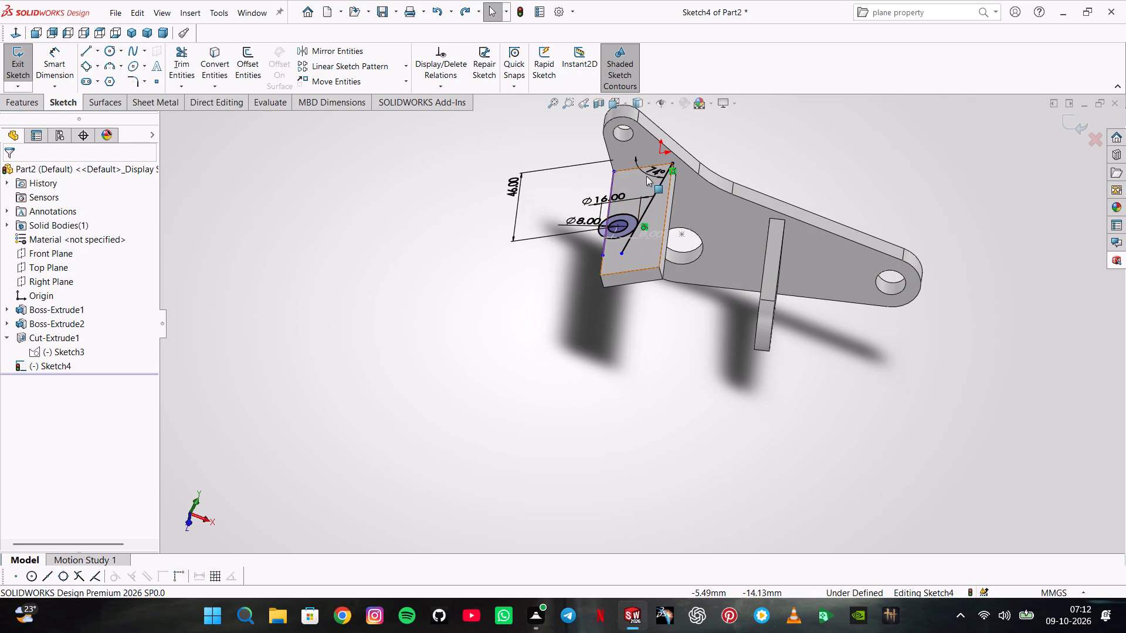
pyautogui.moveTo(662, 172); pyautogui.dragTo(688, 209, button='middle')
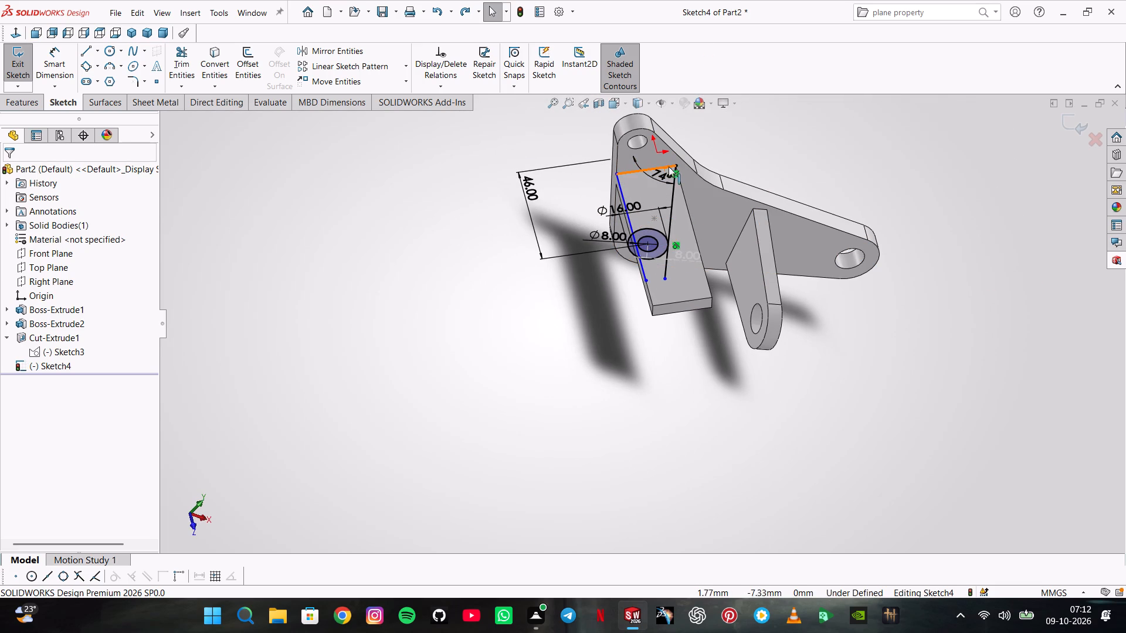
pyautogui.click(677, 173)
pyautogui.press('Delete')
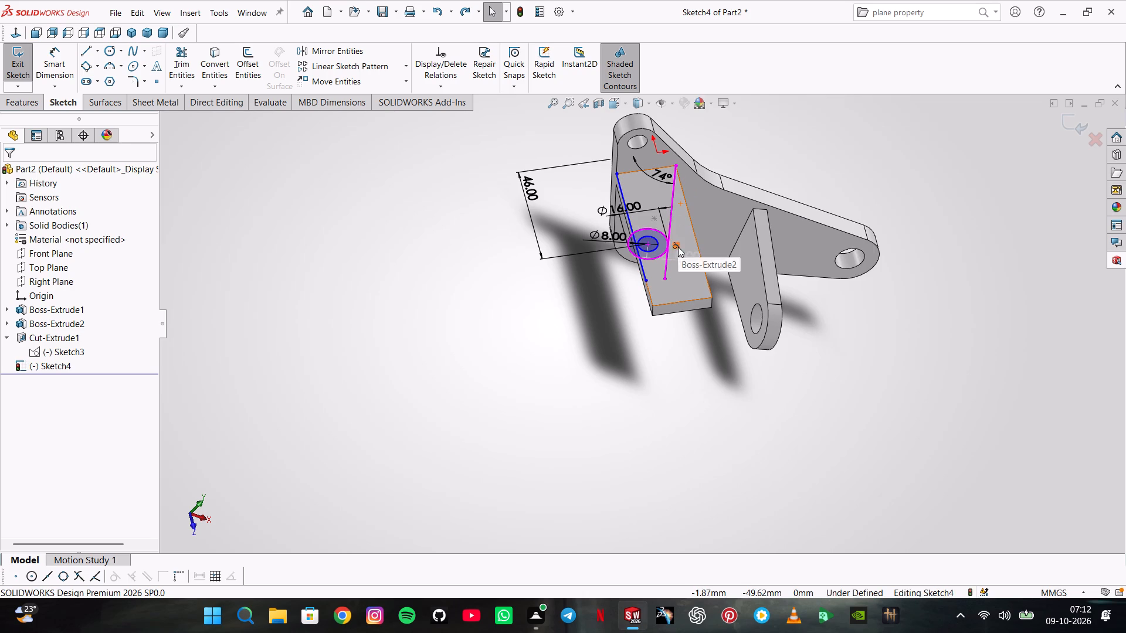
# Undo the last relation deletions on the long-edge line and the slanted line.
pyautogui.scroll(-5, 651, 181)
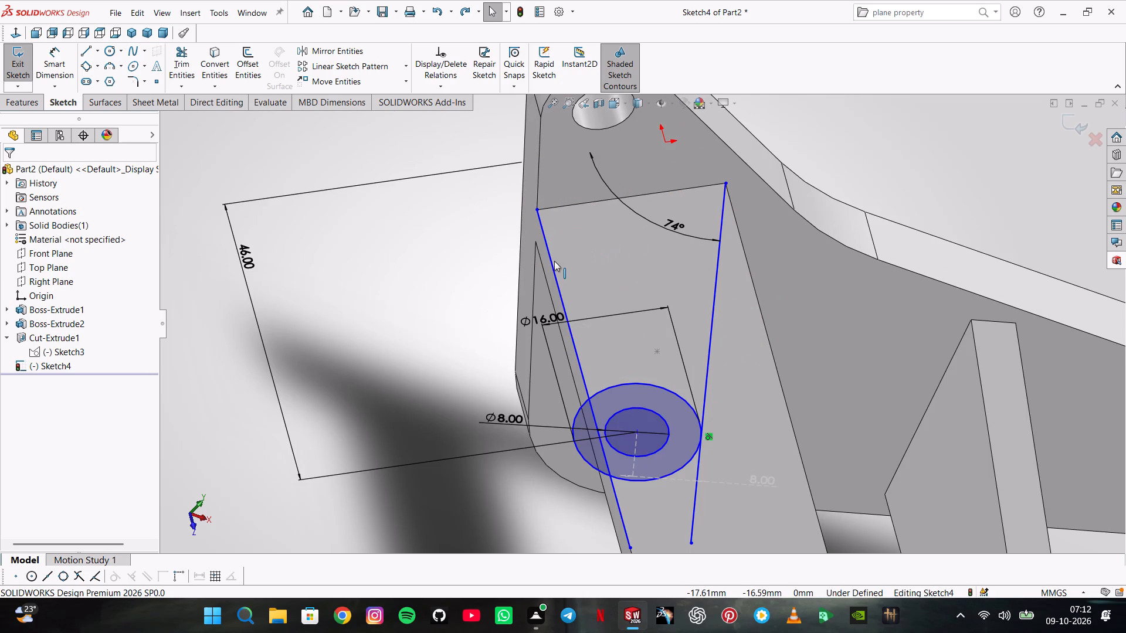
pyautogui.hotkey('ctrl', 'z')
pyautogui.hotkey('ctrl', 'z')
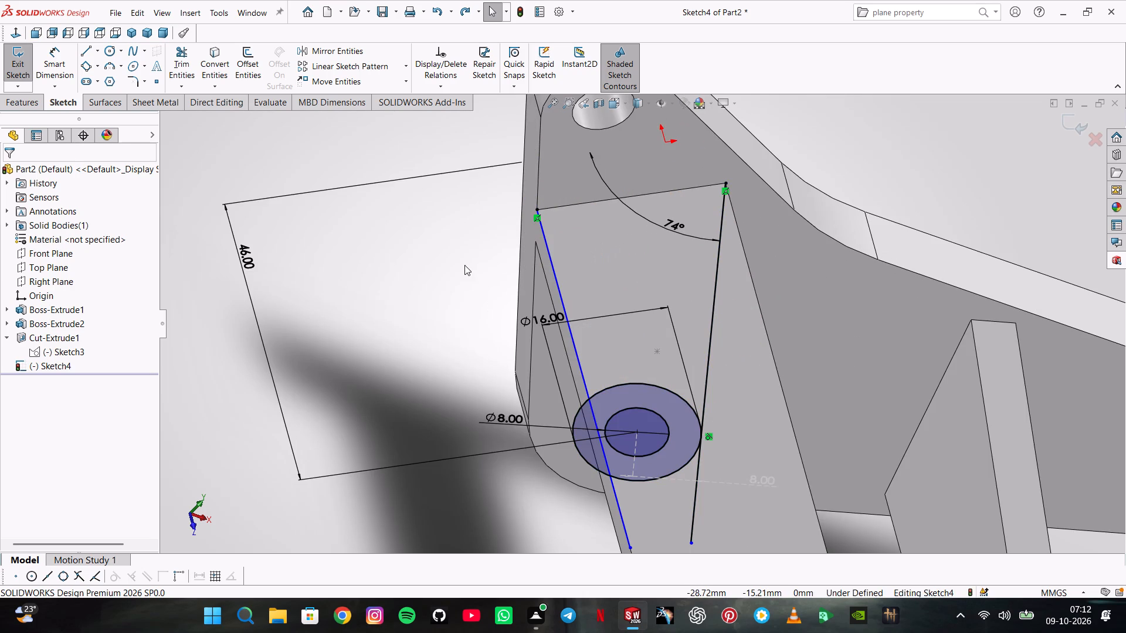
pyautogui.hotkey('ctrl', 'z')
# Delete the relation at the plate-side end of the slanted line, leaving the long-edge line's relations in place.
pyautogui.scroll(1, 671, 369)
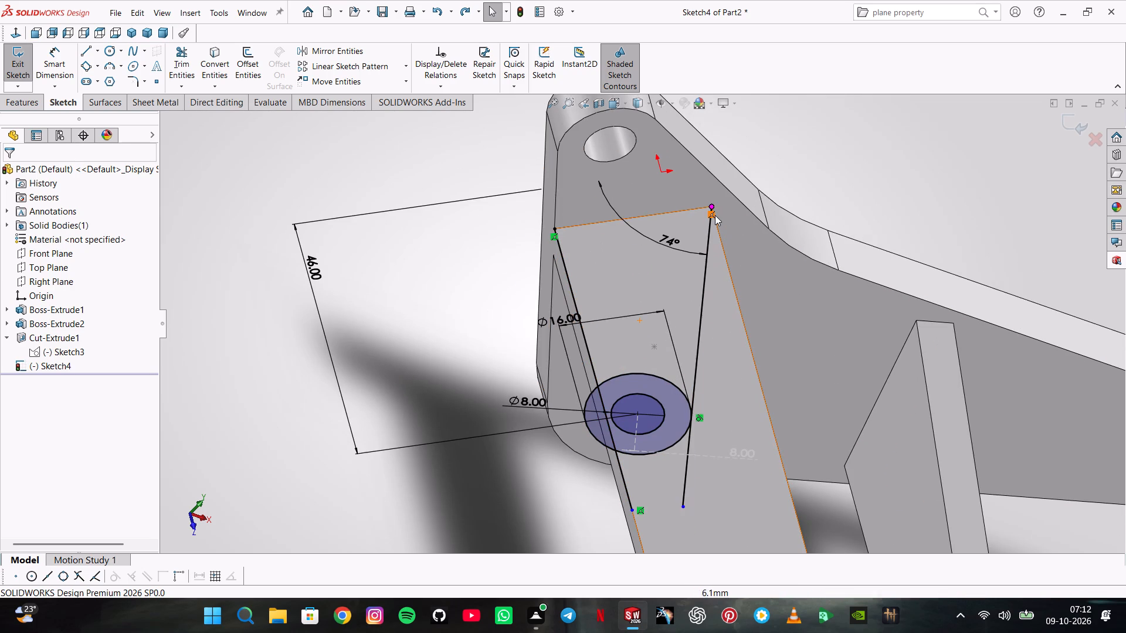
pyautogui.click(714, 215)
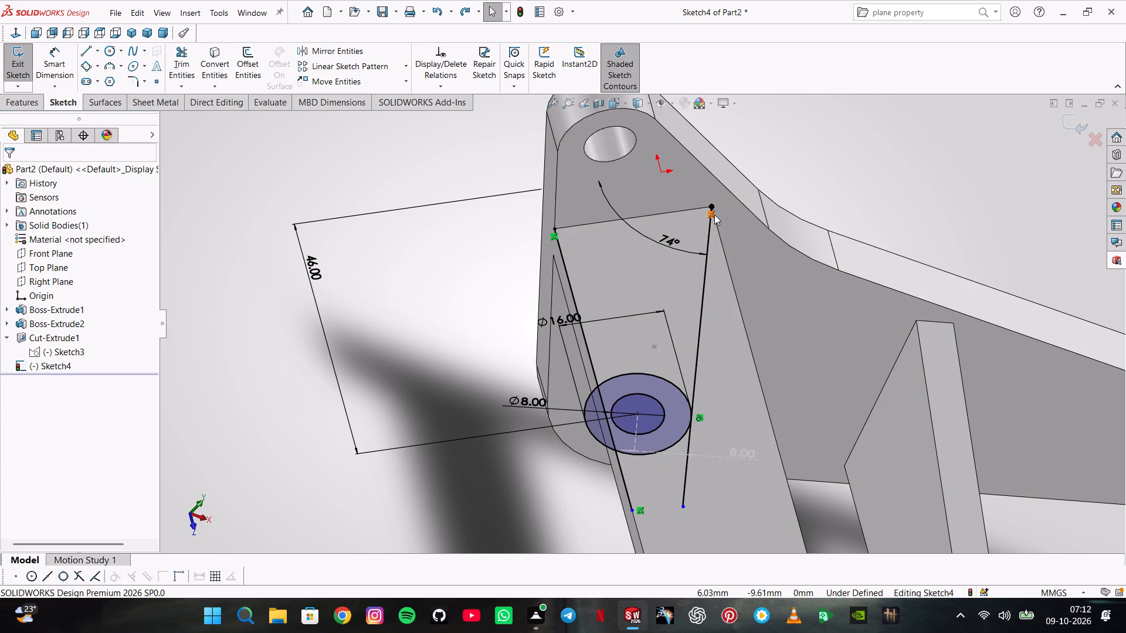
pyautogui.press('Delete')
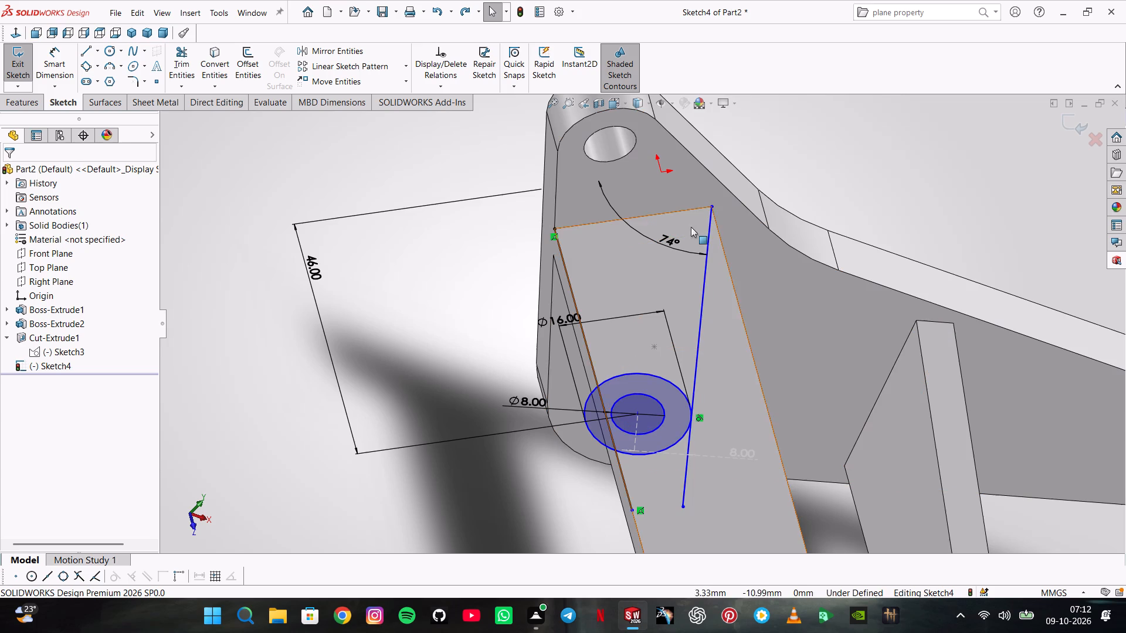
pyautogui.press('Escape')
pyautogui.press('Escape')
# Make the 16 mm circle tangent to the line along the rib's long edge and close the sketch.
pyautogui.click(639, 373)
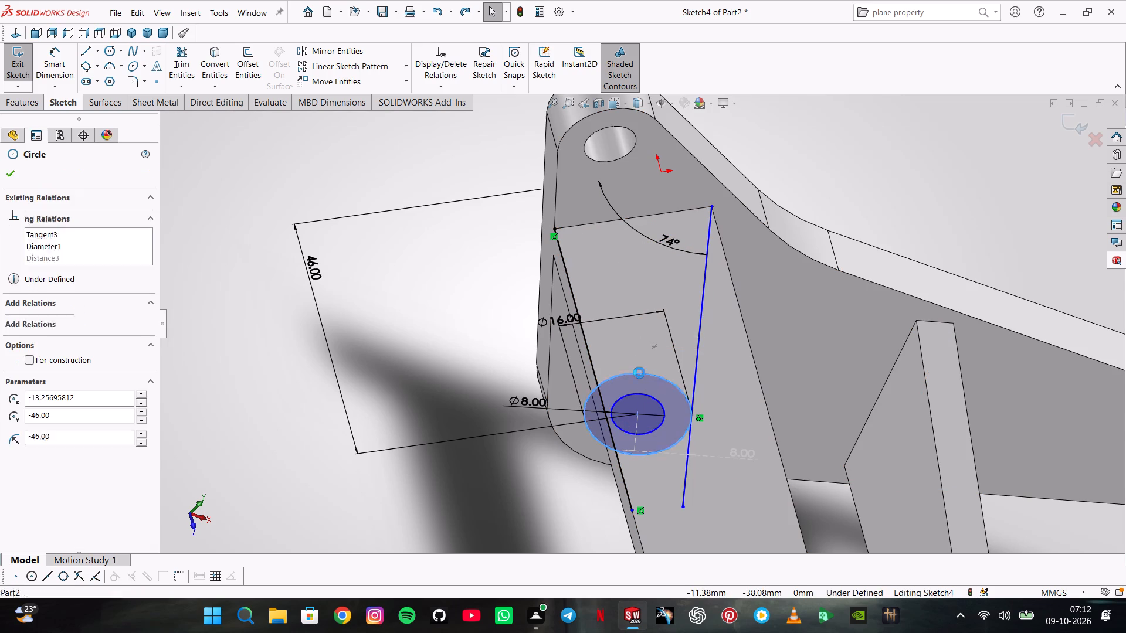
pyautogui.keyDown('ctrl'); pyautogui.click(591, 361); pyautogui.keyUp('ctrl')
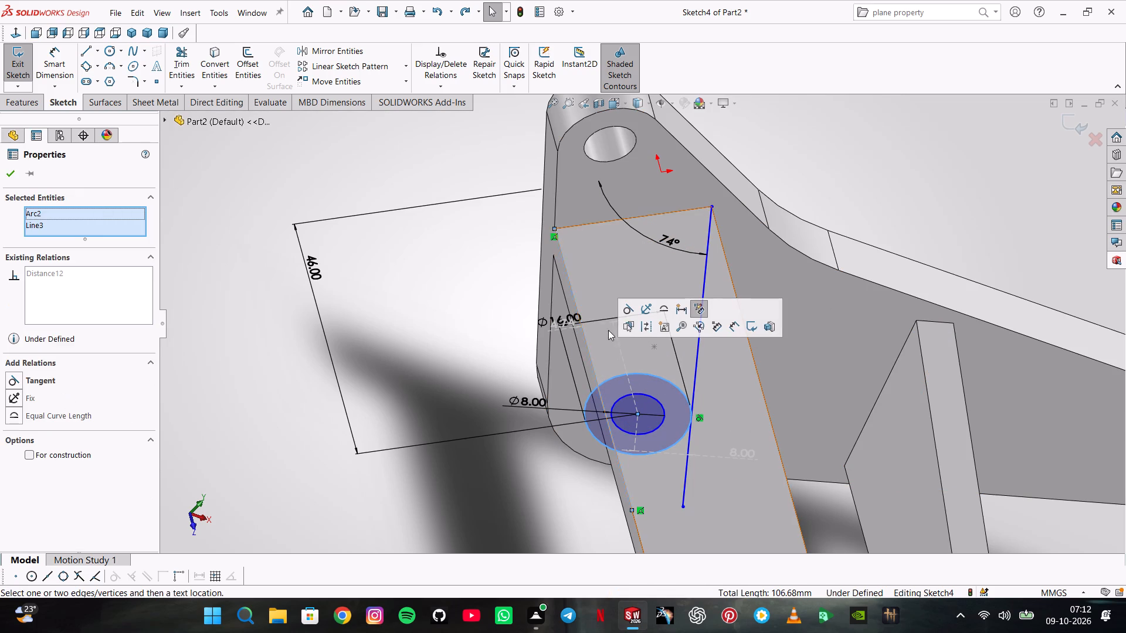
pyautogui.click(626, 313)
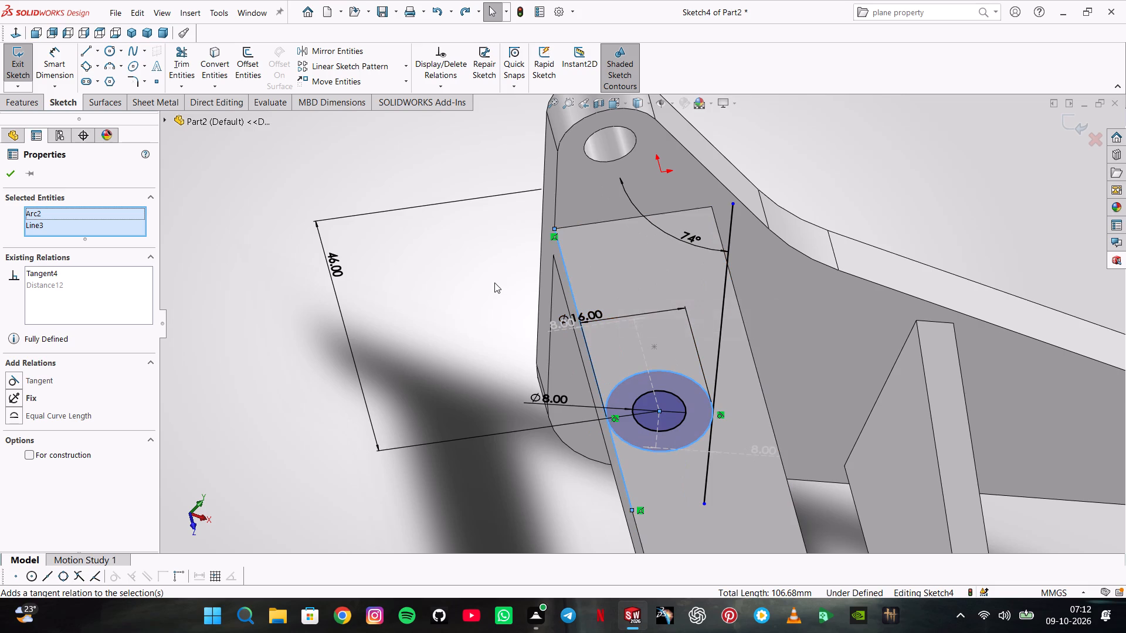
pyautogui.click(493, 283)
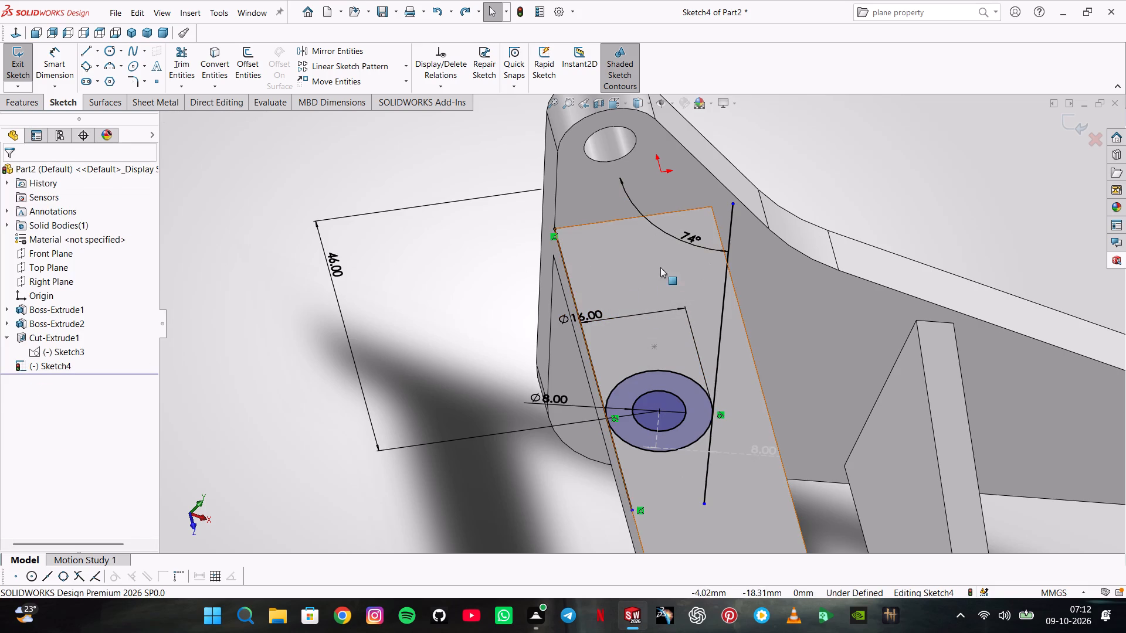
pyautogui.click(13, 75)
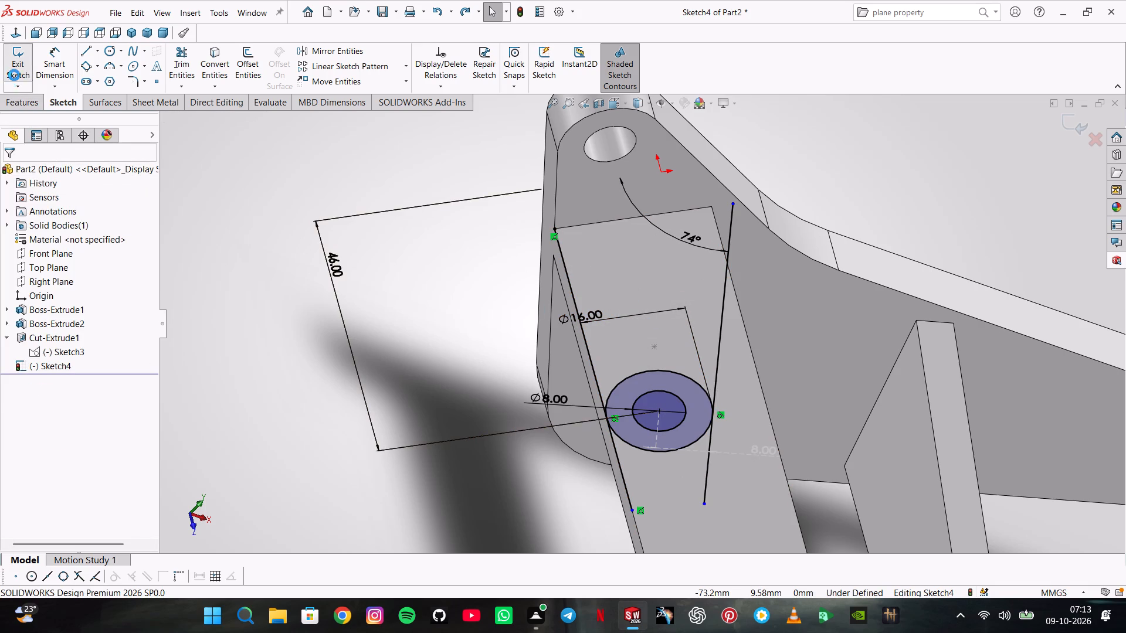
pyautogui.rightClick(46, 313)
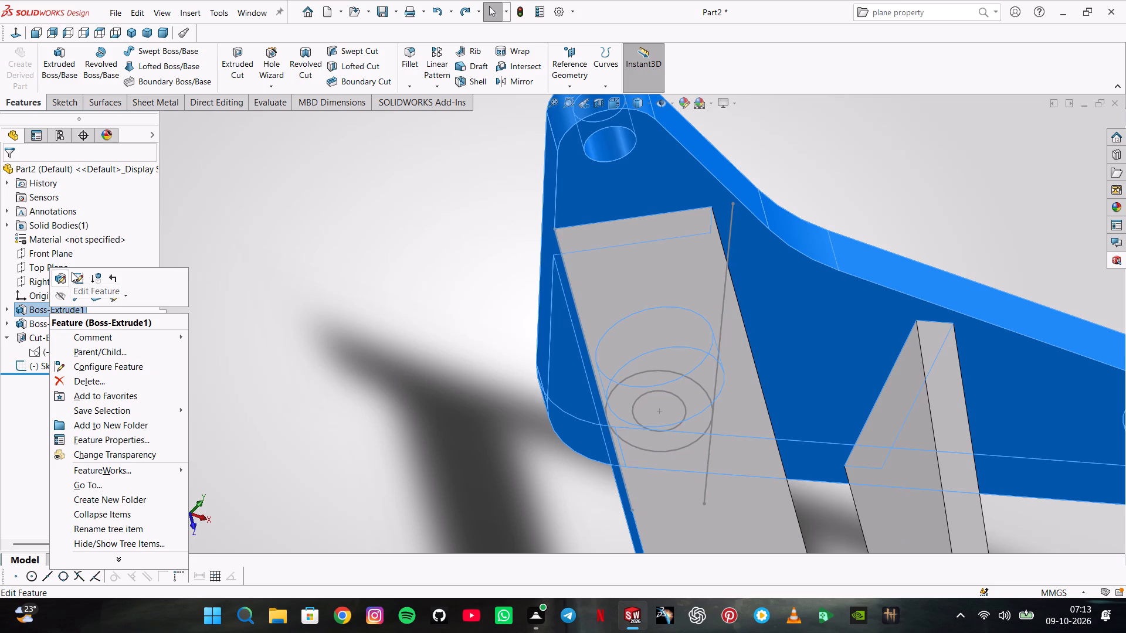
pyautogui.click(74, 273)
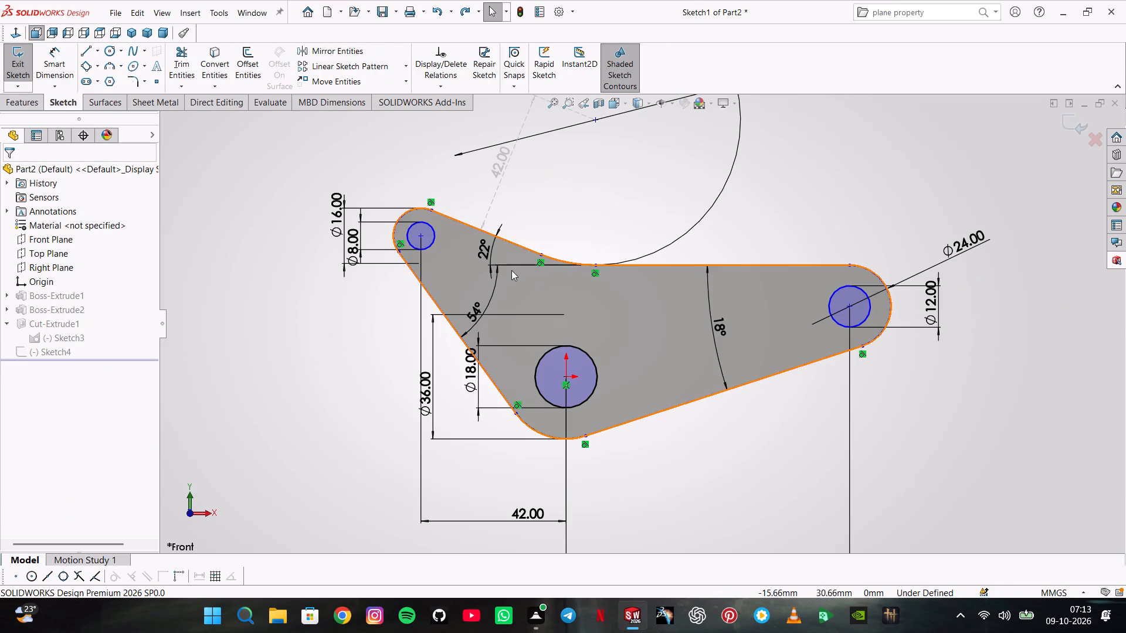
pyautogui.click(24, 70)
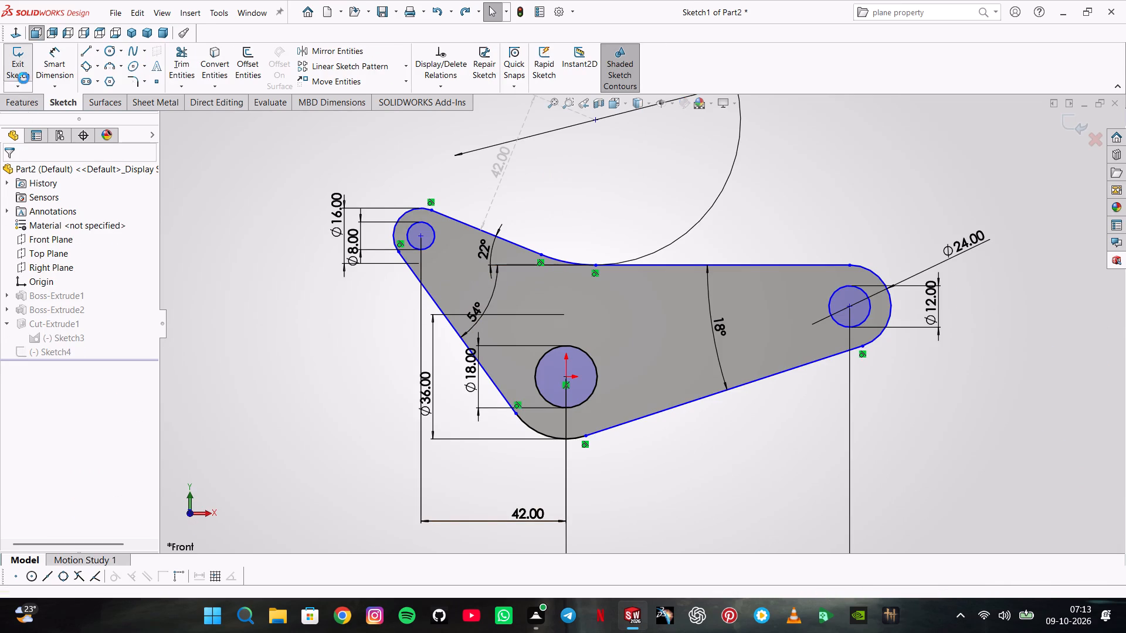
# Edit the rib sketch and lengthen the rib nearest the 8 mm plate hole so its inner end reaches the plate's curved edge.
pyautogui.click(79, 324)
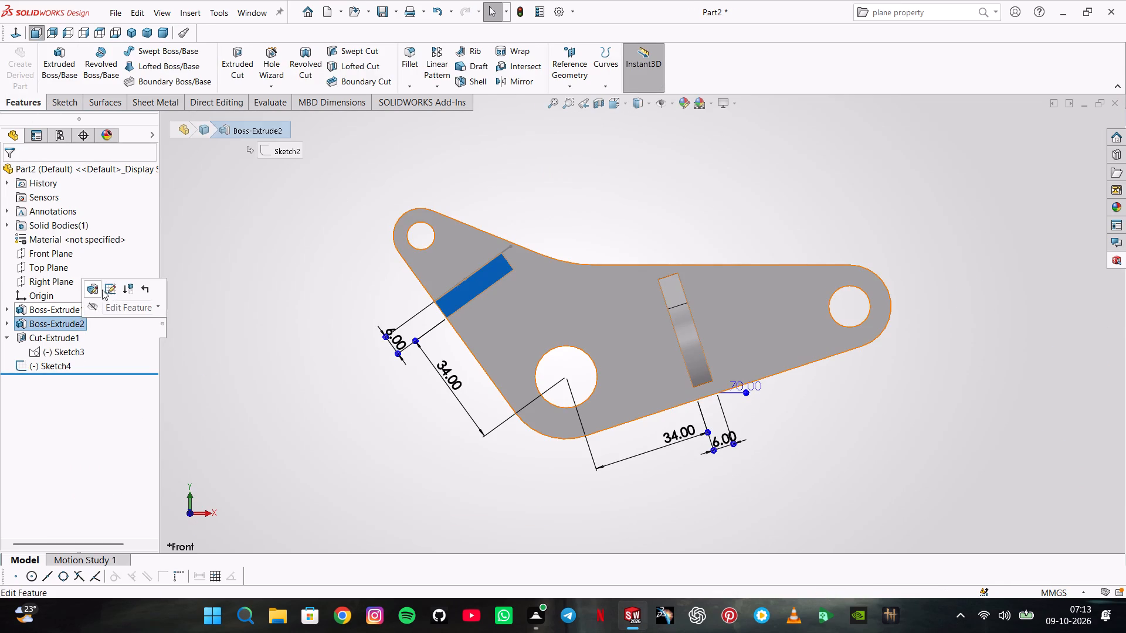
pyautogui.click(110, 293)
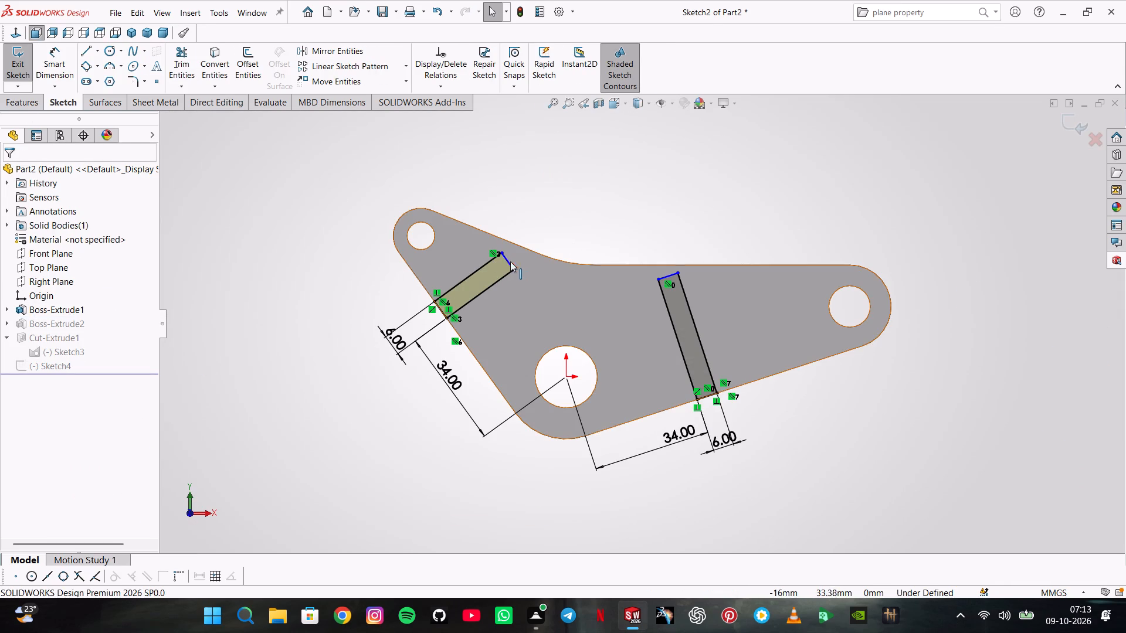
pyautogui.moveTo(507, 264); pyautogui.dragTo(521, 257)
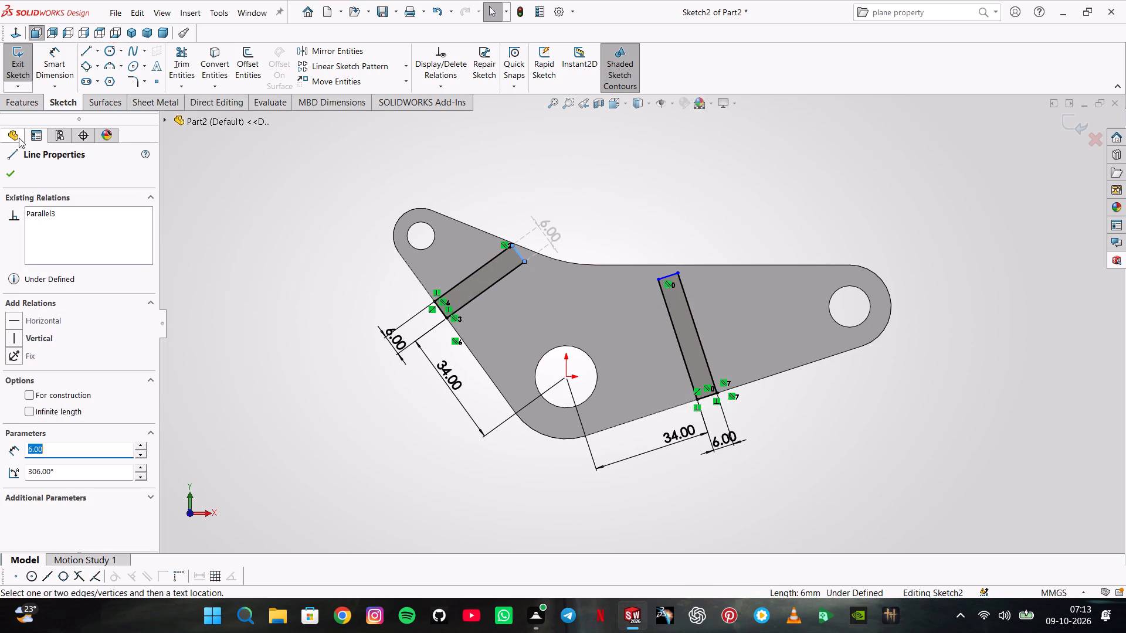
pyautogui.click(12, 171)
pyautogui.click(23, 83)
pyautogui.click(21, 56)
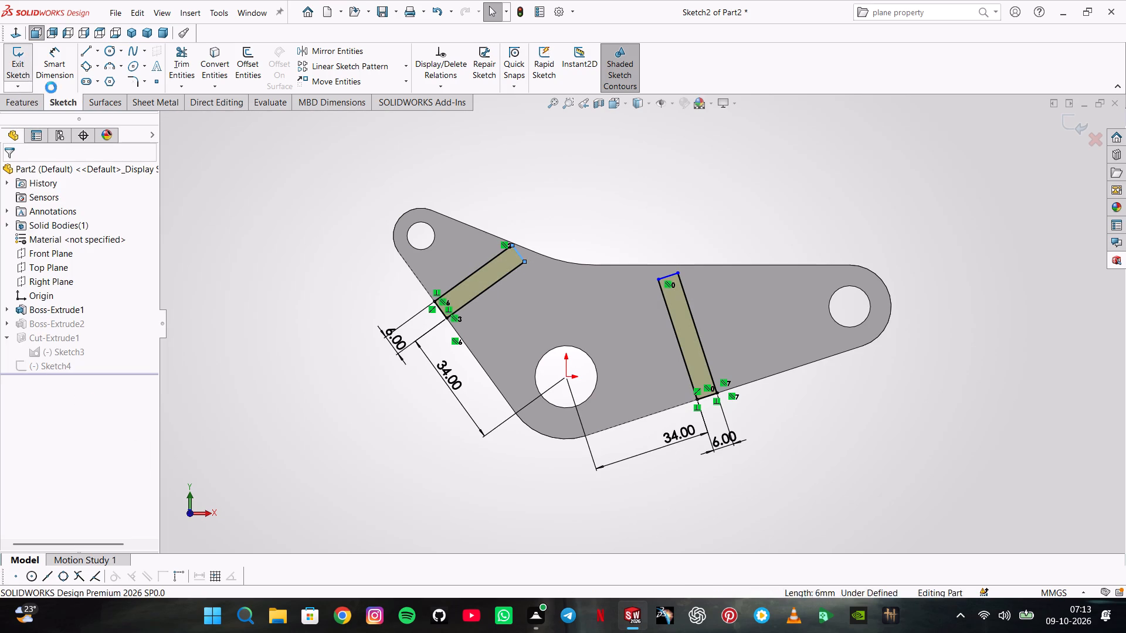
# Reopen the second rib's cut sketch and convert the rib face's outline into sketch entities.
pyautogui.rightClick(45, 363)
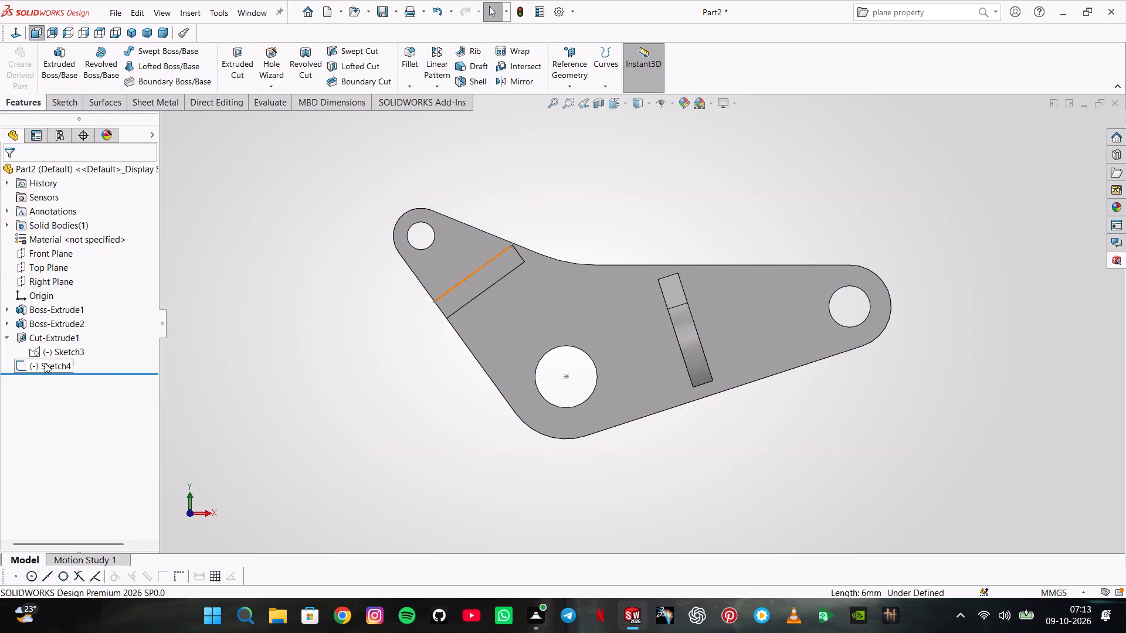
pyautogui.click(58, 331)
pyautogui.scroll(-5, 625, 239)
pyautogui.scroll(2, 562, 251)
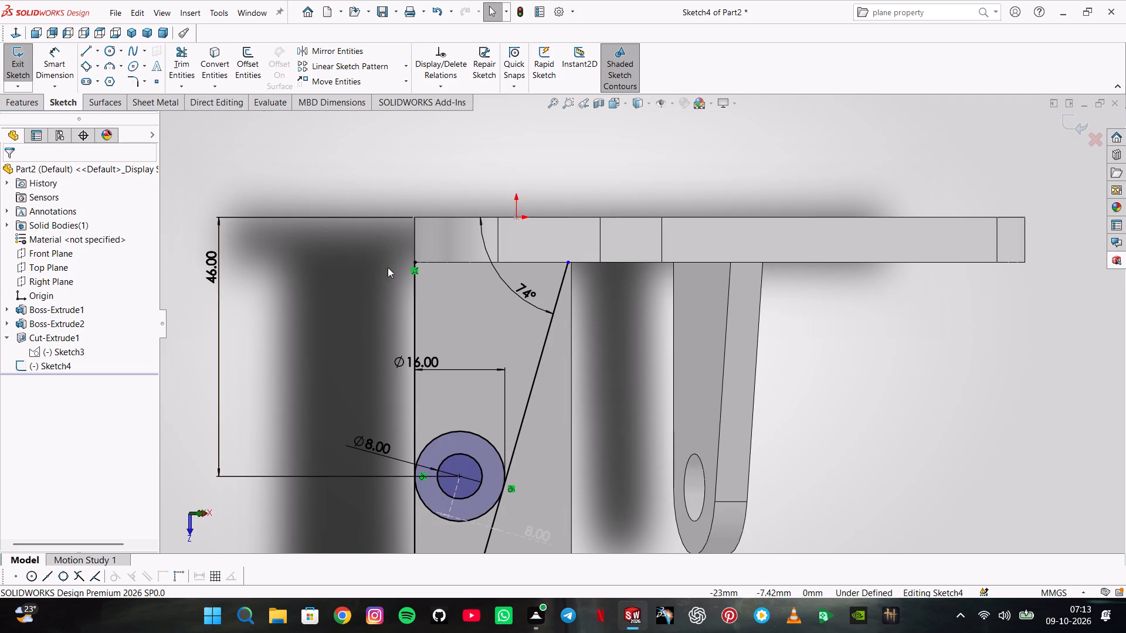
pyautogui.click(493, 324)
pyautogui.click(211, 67)
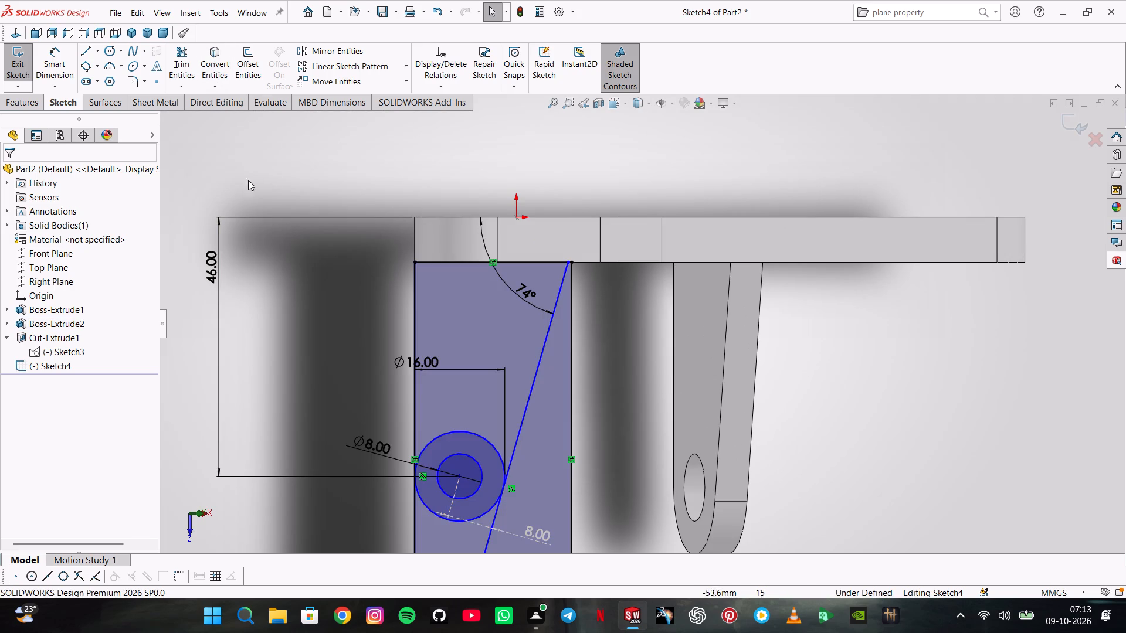
# Trim the ends of the slanted line and the long-edge line that extend beyond the 16 mm circle.
pyautogui.scroll(3, 290, 258)
pyautogui.click(177, 51)
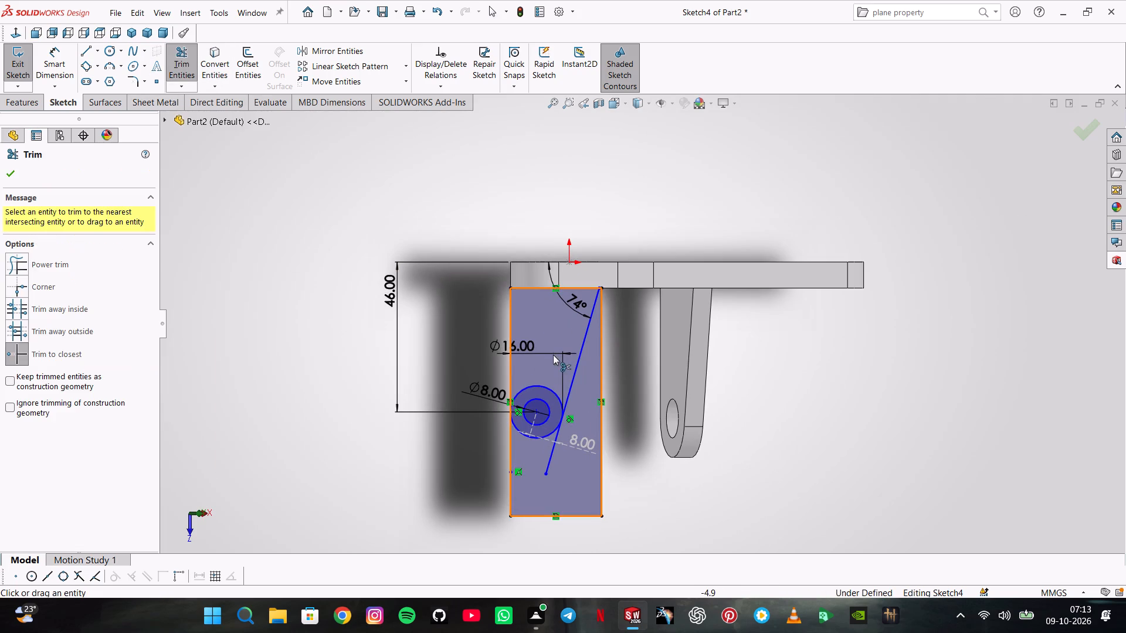
pyautogui.click(554, 435)
pyautogui.click(512, 448)
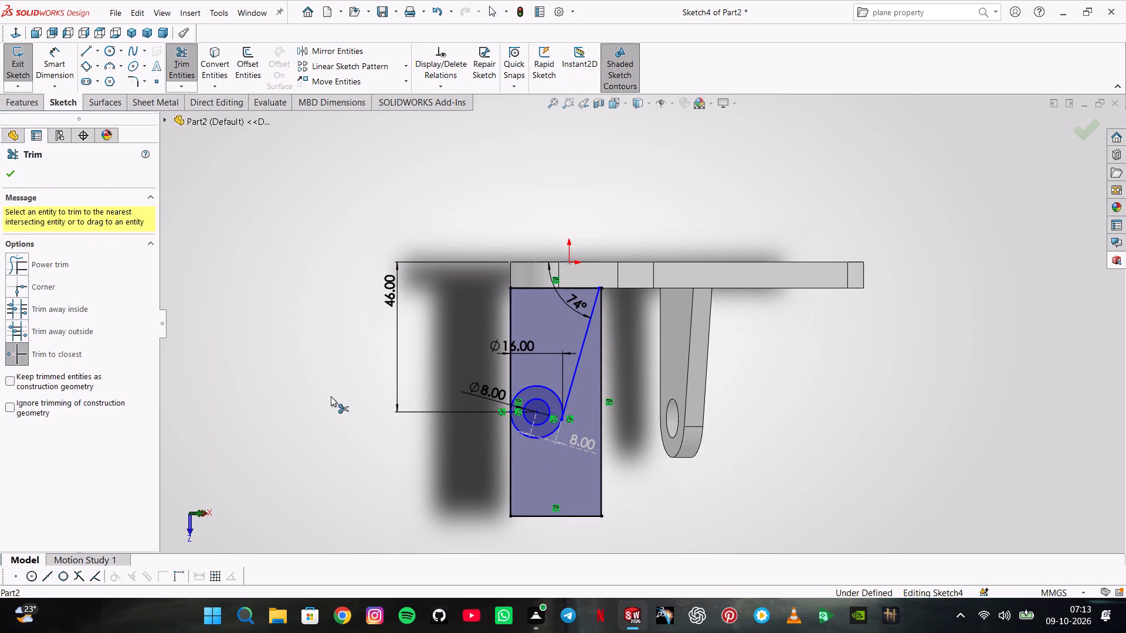
pyautogui.click(5, 175)
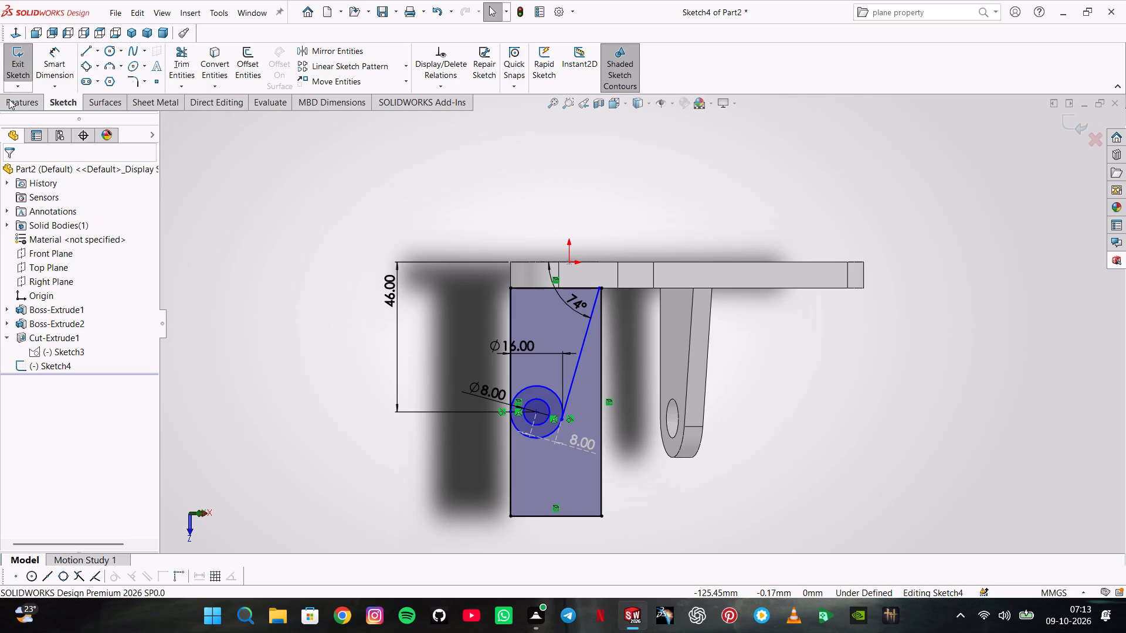
# Extrude-cut the 8 mm circle and the region outside the tapered, rounded rib profile to a blind depth of 50 mm.
pyautogui.click(9, 99)
pyautogui.click(235, 61)
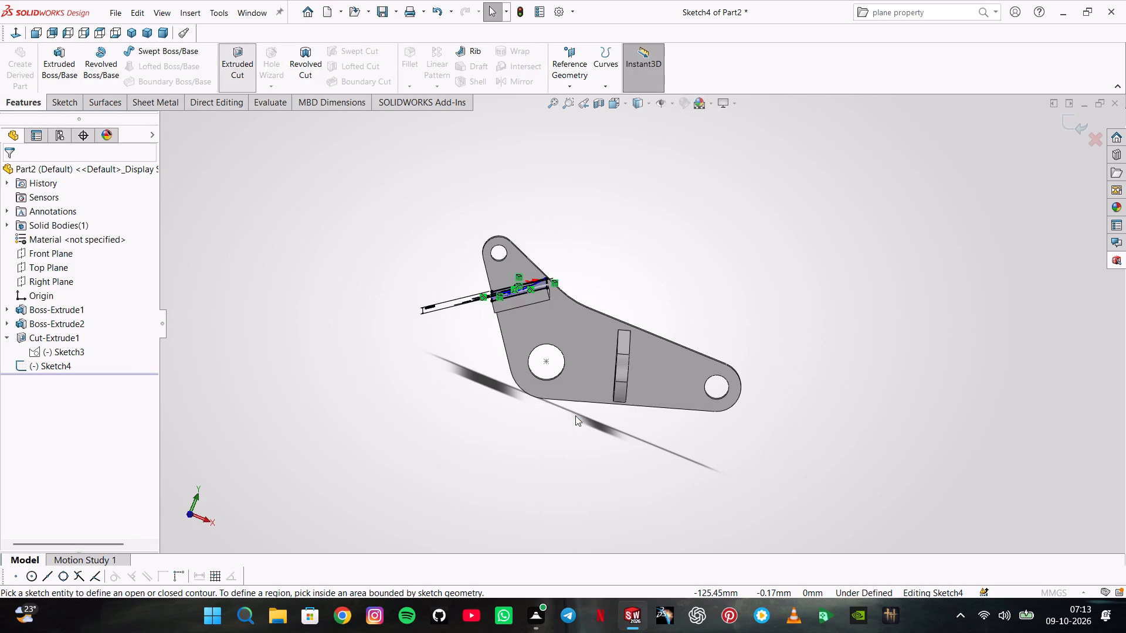
pyautogui.moveTo(542, 258); pyautogui.dragTo(554, 320, button='middle')
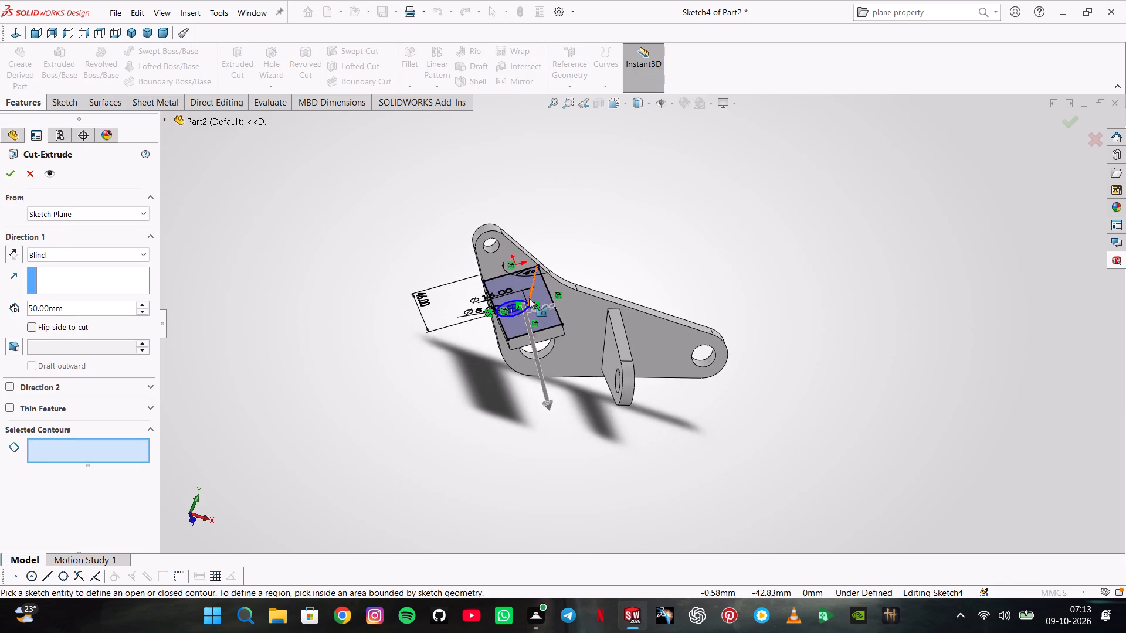
pyautogui.scroll(-6, 529, 298)
pyautogui.click(529, 340)
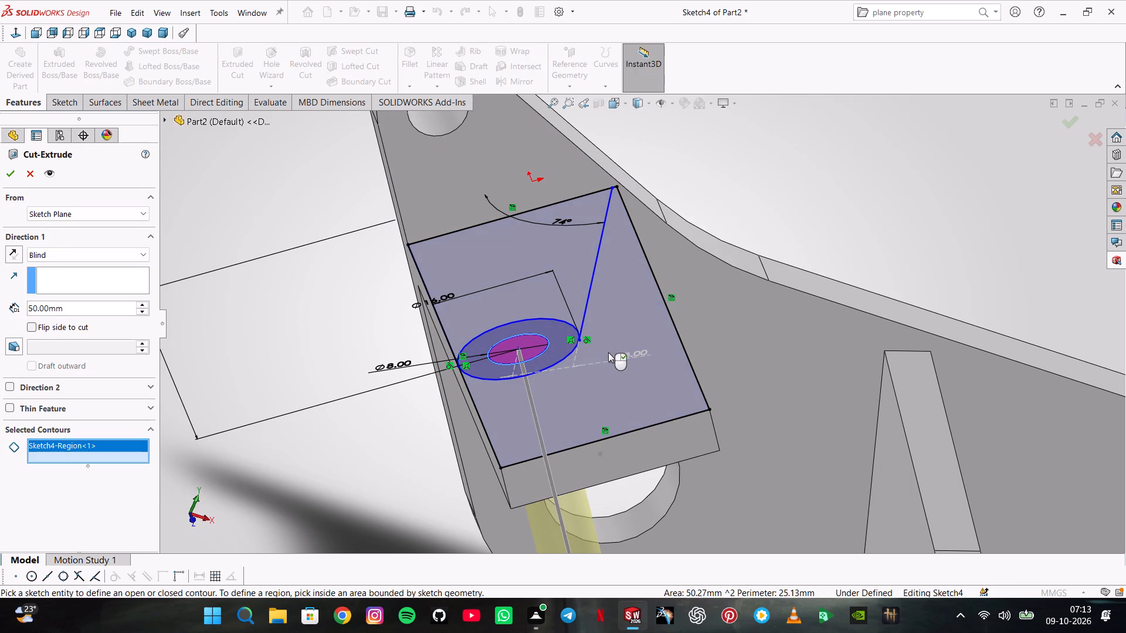
pyautogui.click(608, 352)
pyautogui.moveTo(511, 417); pyautogui.dragTo(530, 365, button='middle')
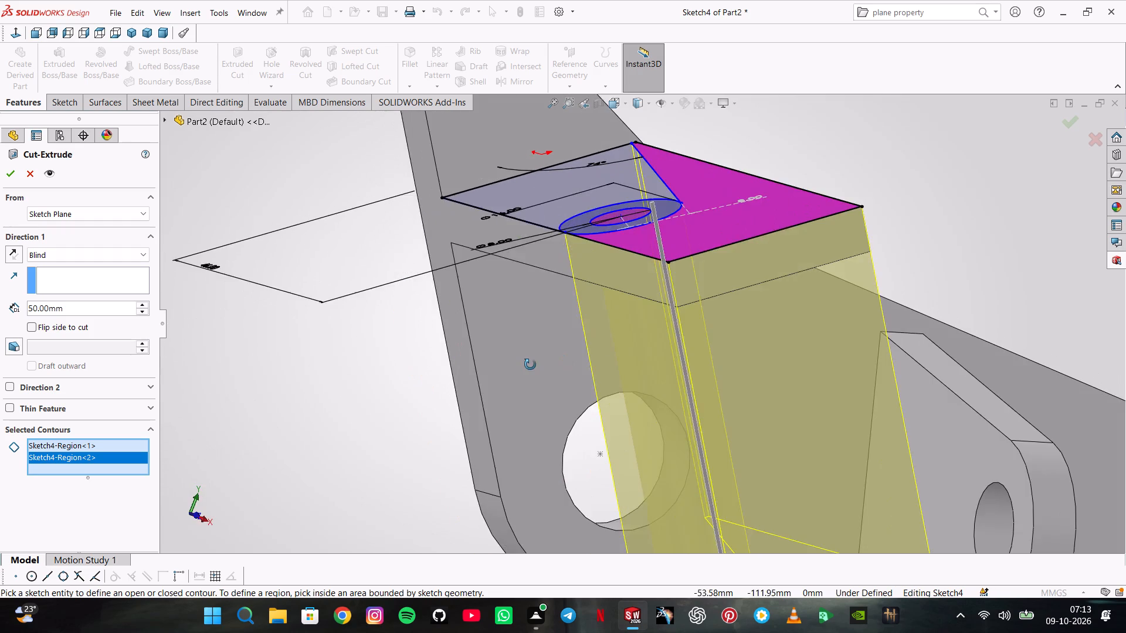
pyautogui.moveTo(530, 365); pyautogui.dragTo(508, 319, button='middle')
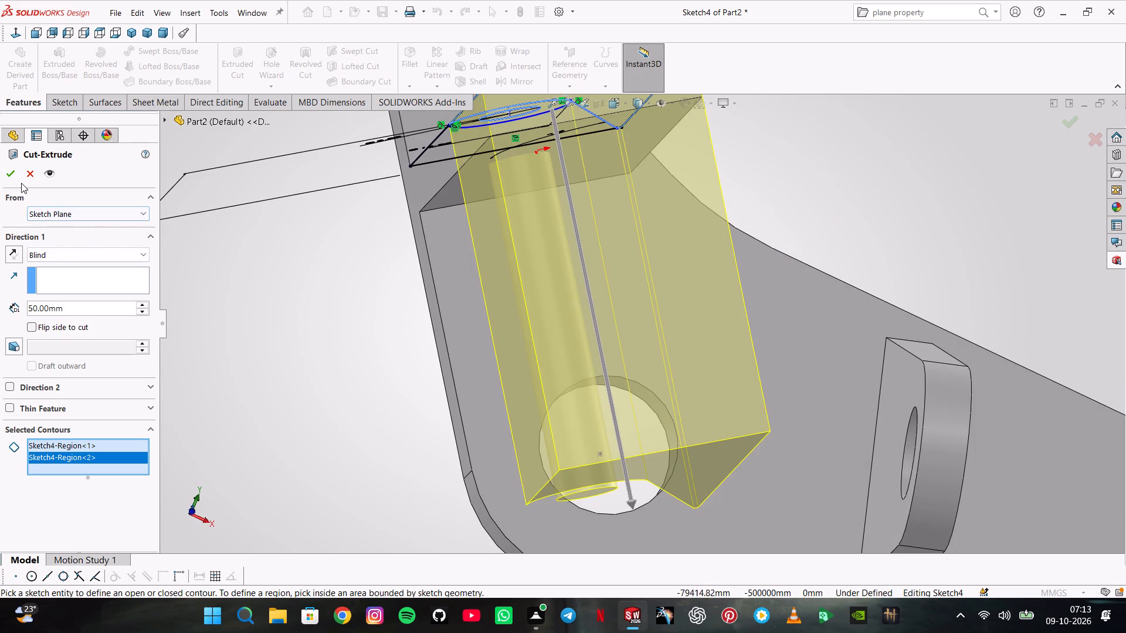
pyautogui.click(13, 173)
pyautogui.click(849, 188)
# Examine both cut ribs and the plate from several viewing angles.
pyautogui.moveTo(850, 195); pyautogui.dragTo(852, 168, button='middle')
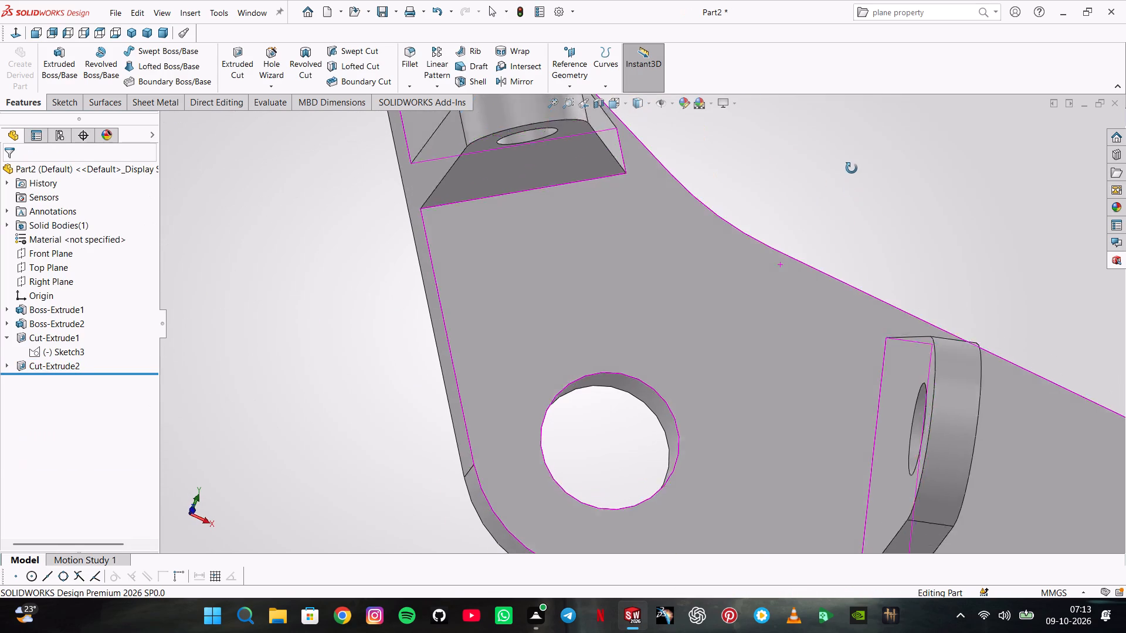
pyautogui.moveTo(852, 168); pyautogui.dragTo(851, 162, button='middle')
pyautogui.scroll(4, 851, 162)
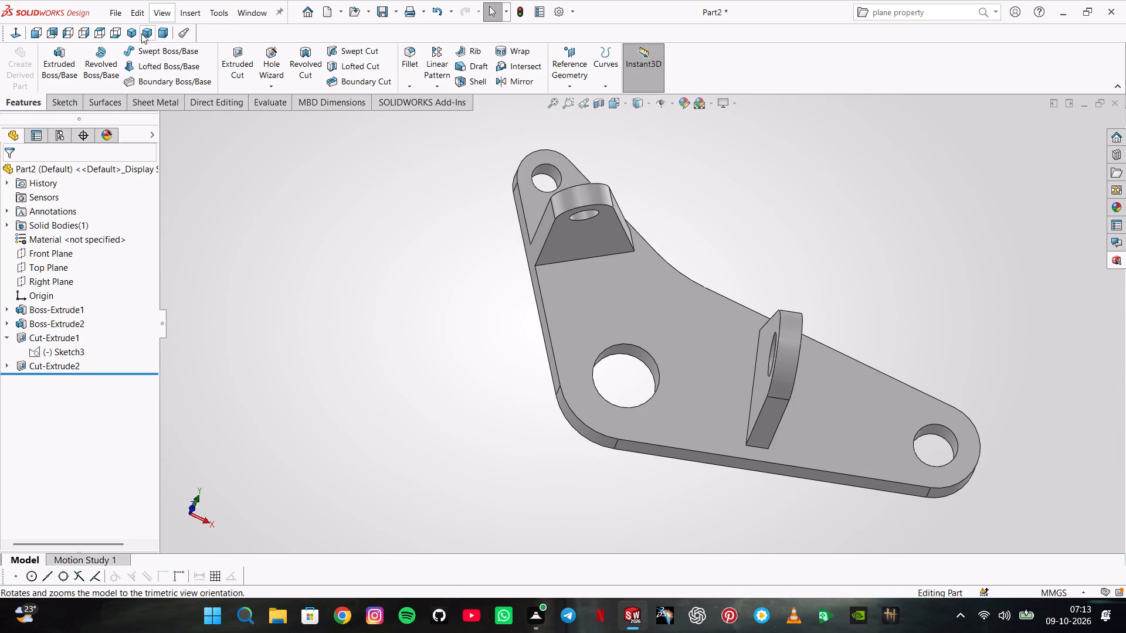
pyautogui.click(138, 33)
pyautogui.moveTo(523, 323); pyautogui.dragTo(601, 172, button='middle')
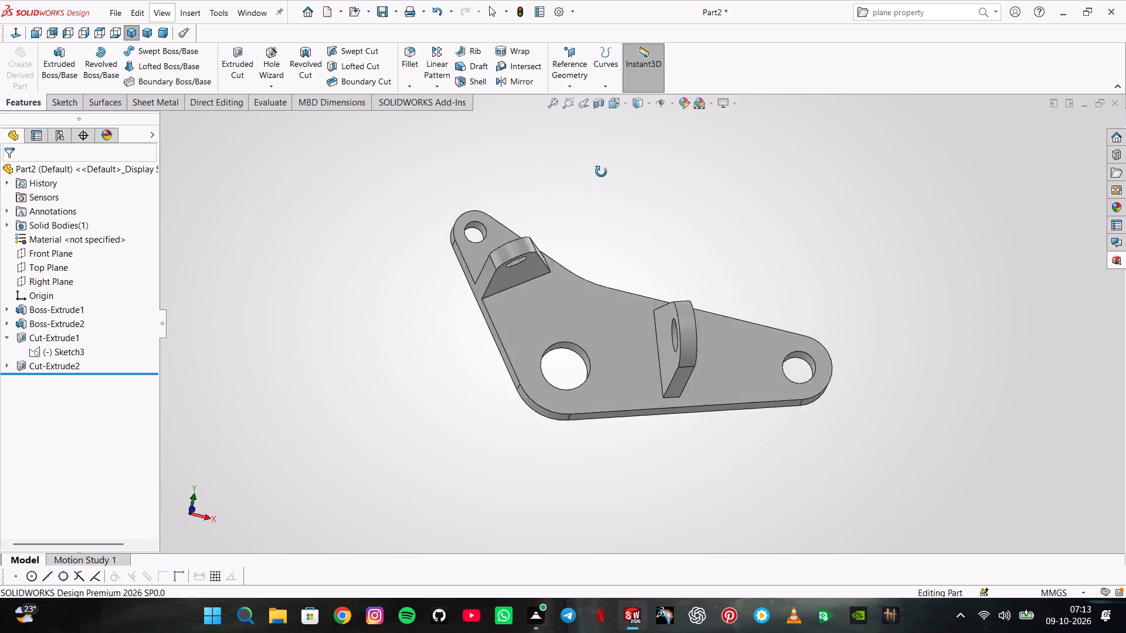
pyautogui.moveTo(601, 172); pyautogui.dragTo(628, 97, button='middle')
pyautogui.middleClick(628, 97)
pyautogui.moveTo(654, 229); pyautogui.dragTo(579, 269, button='middle')
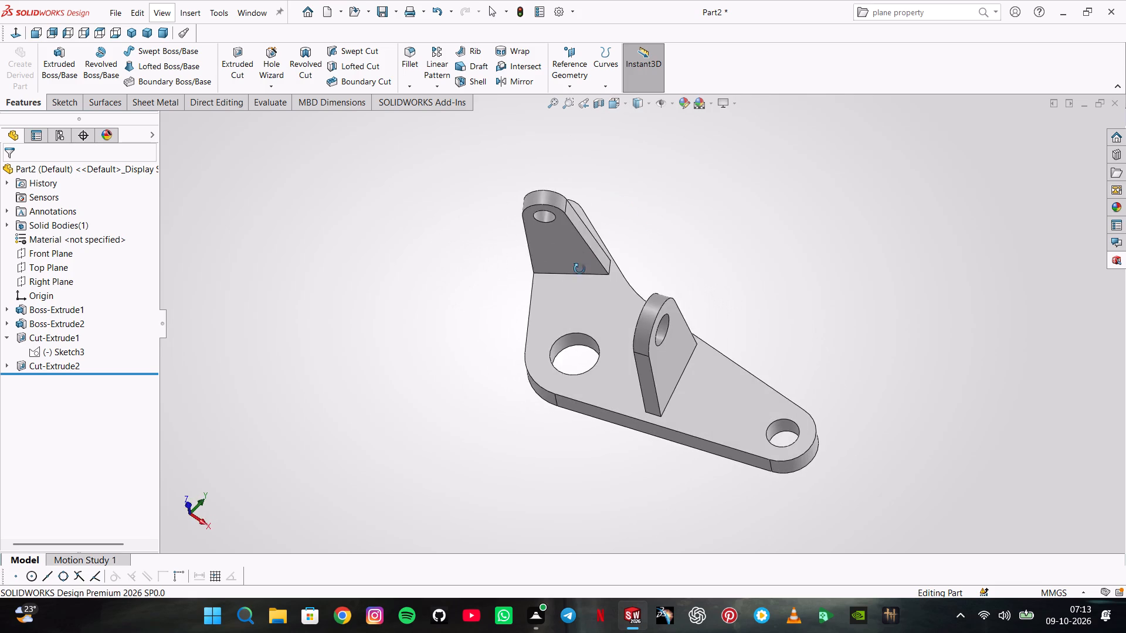
pyautogui.moveTo(579, 269); pyautogui.dragTo(564, 301, button='middle')
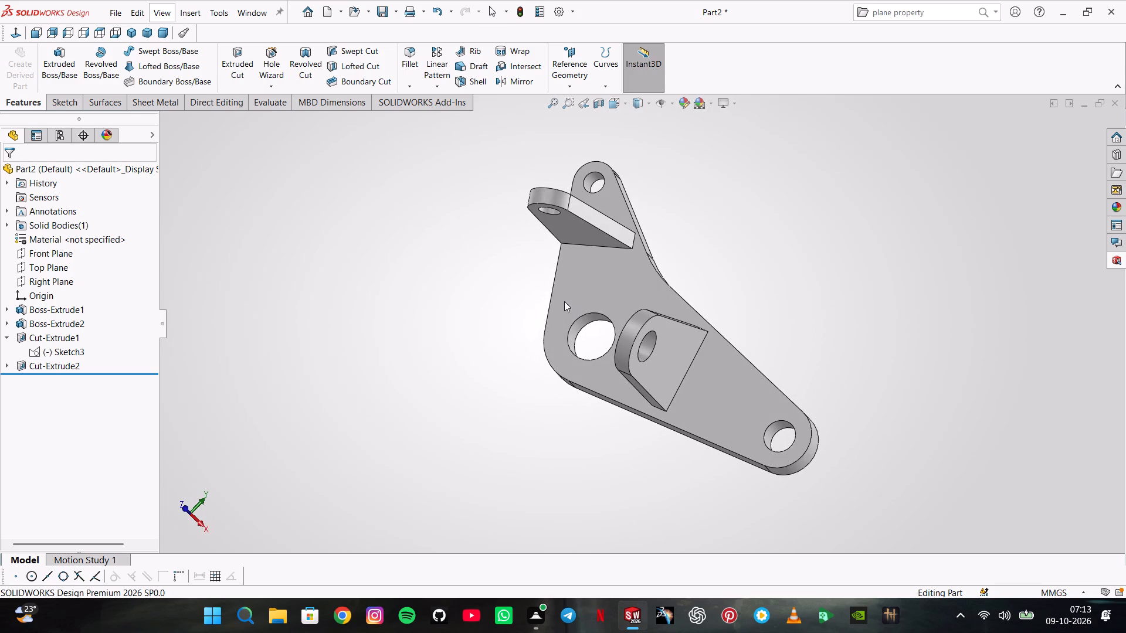
# Save the part in the Level5 folder under the file name Part as a SOLIDWORKS part file.
pyautogui.click(372, 10)
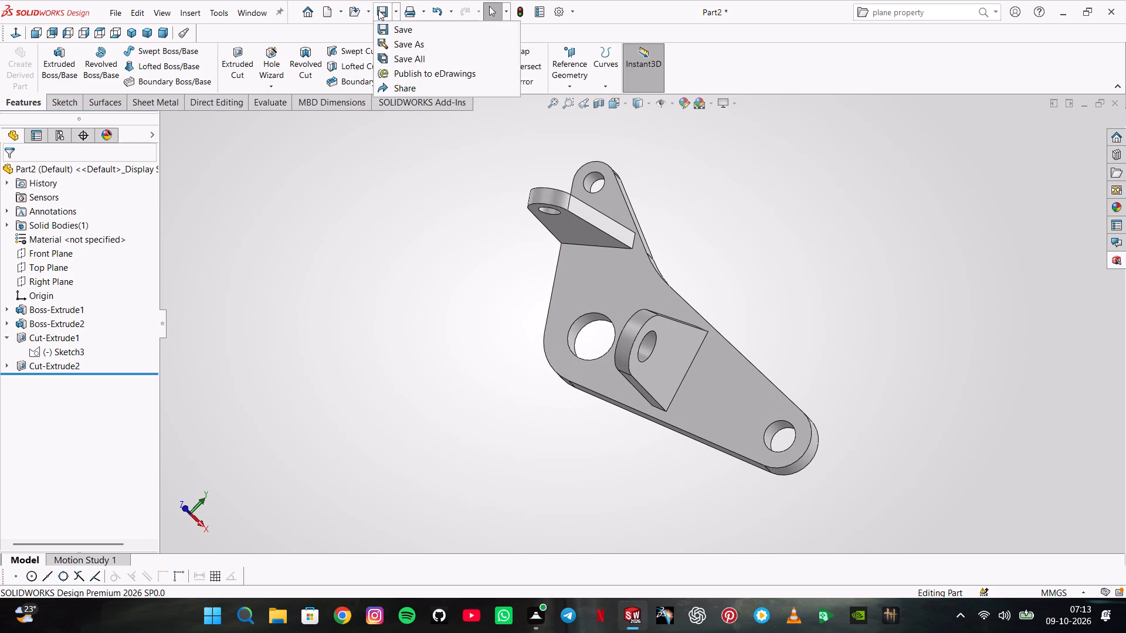
pyautogui.click(384, 10)
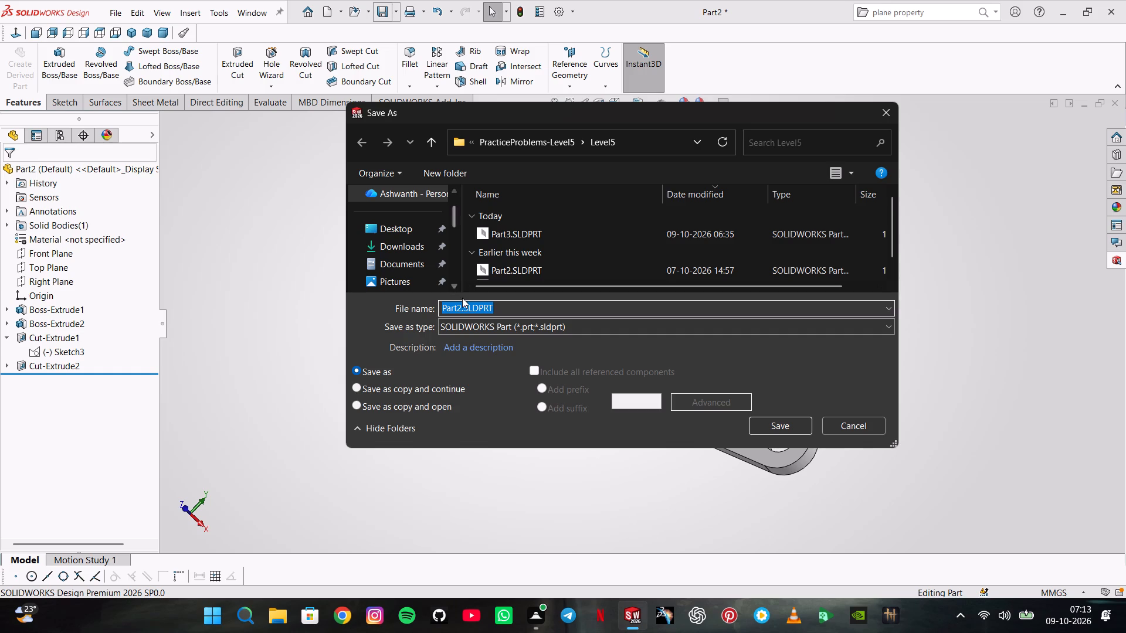
pyautogui.click(460, 309)
pyautogui.press('BackSpace')
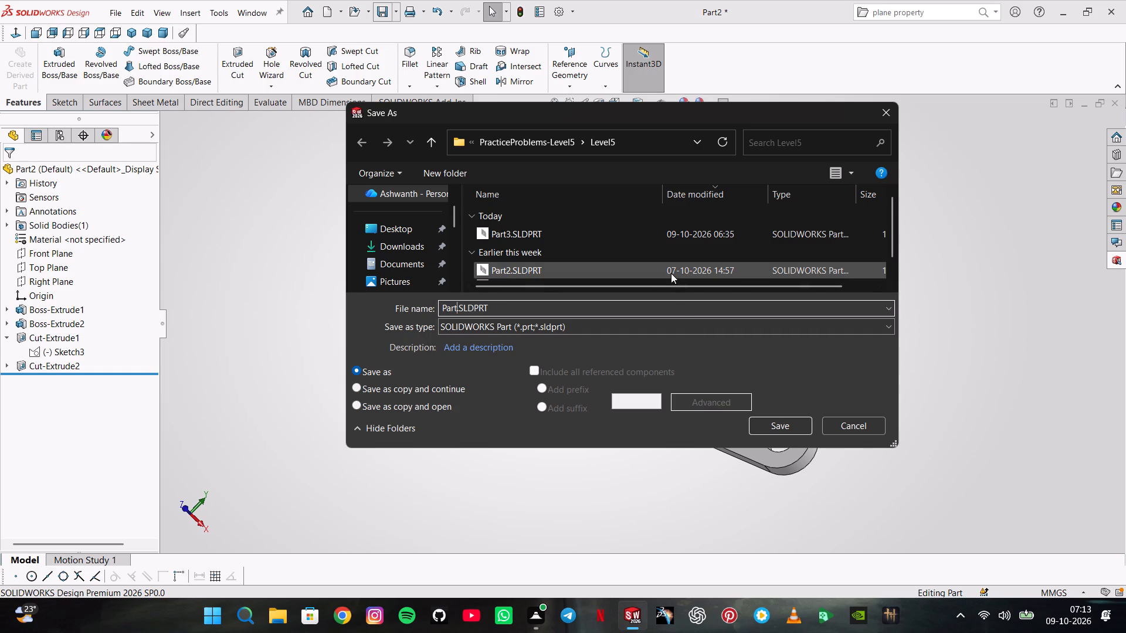
pyautogui.press('Left')
pyautogui.press('Return')
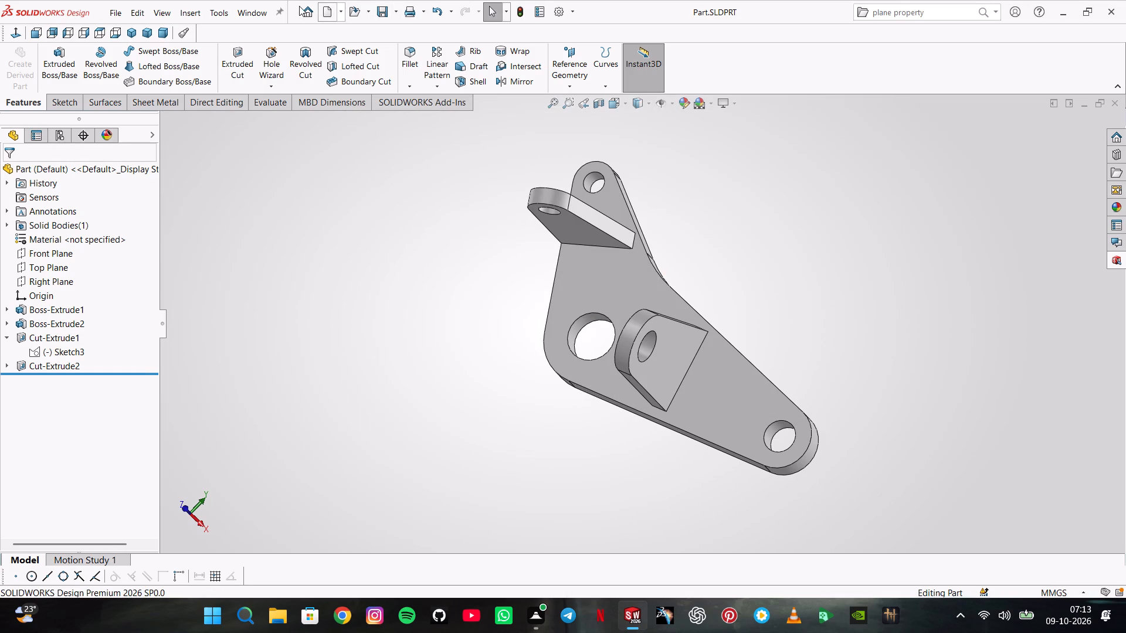
# Save a PDF version of the model in the Level5 folder under the file name Part.
pyautogui.click(390, 6)
pyautogui.click(399, 17)
pyautogui.click(407, 43)
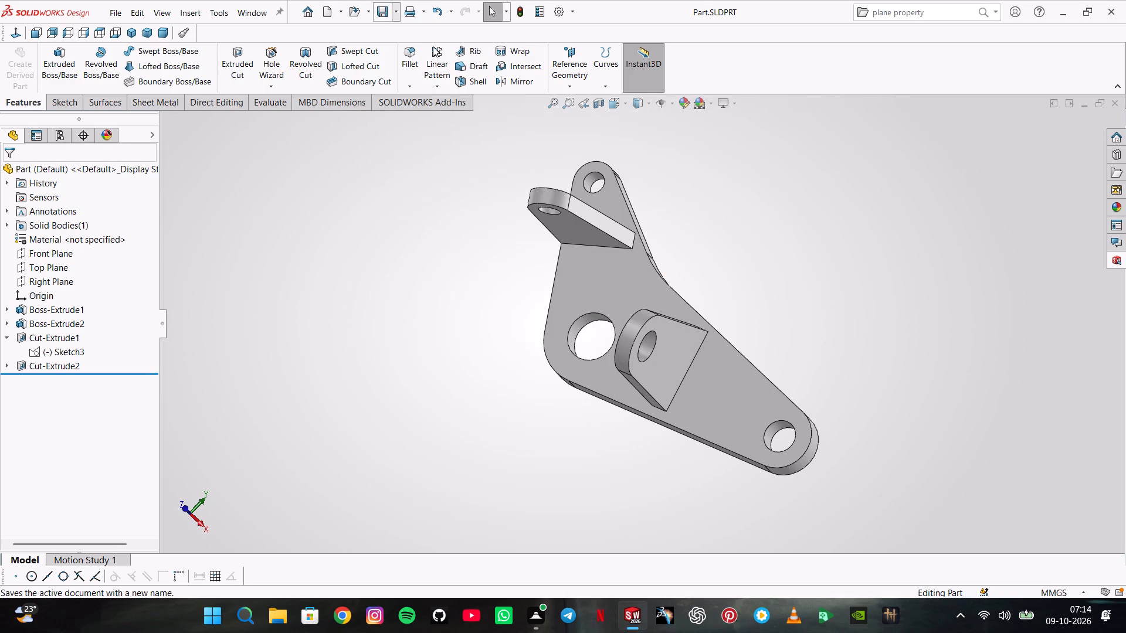
pyautogui.doubleClick(541, 328)
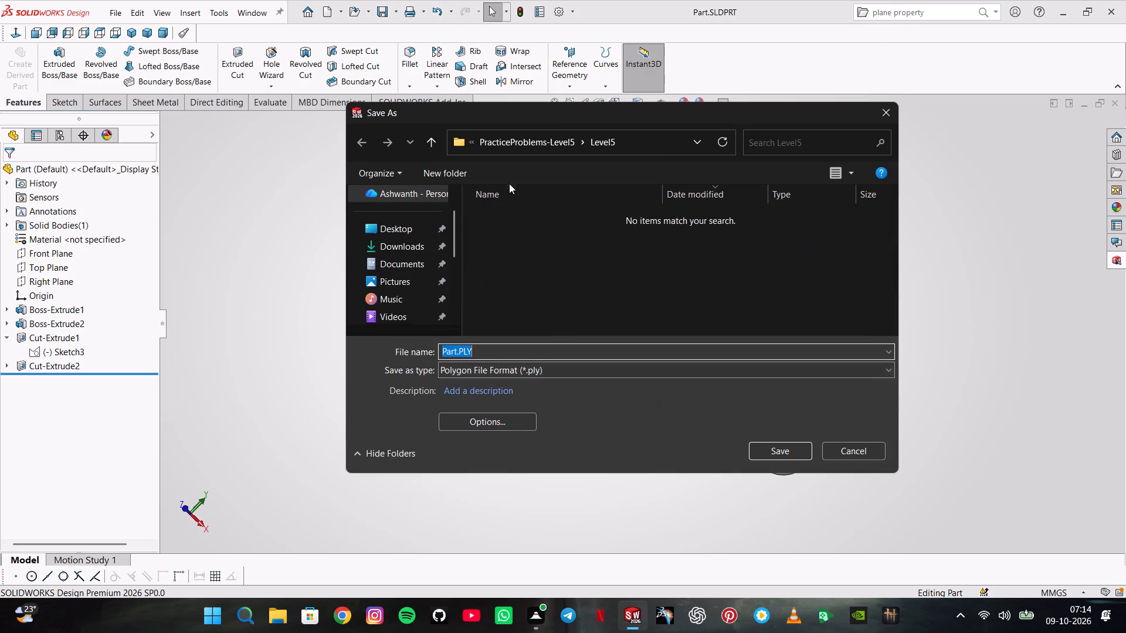
pyautogui.click(527, 368)
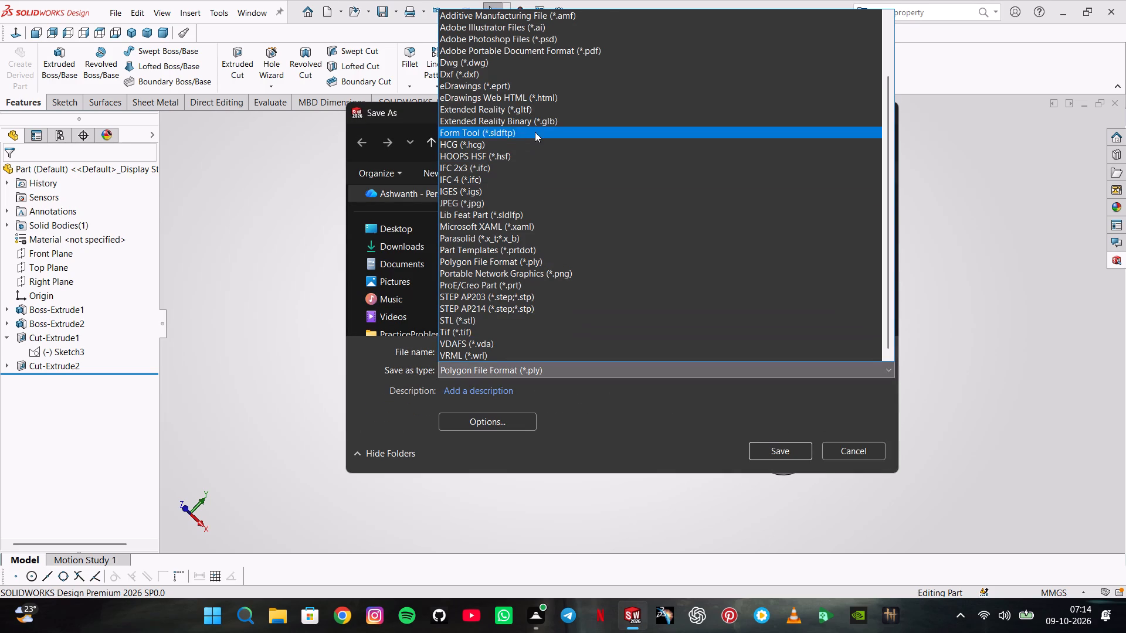
pyautogui.click(557, 51)
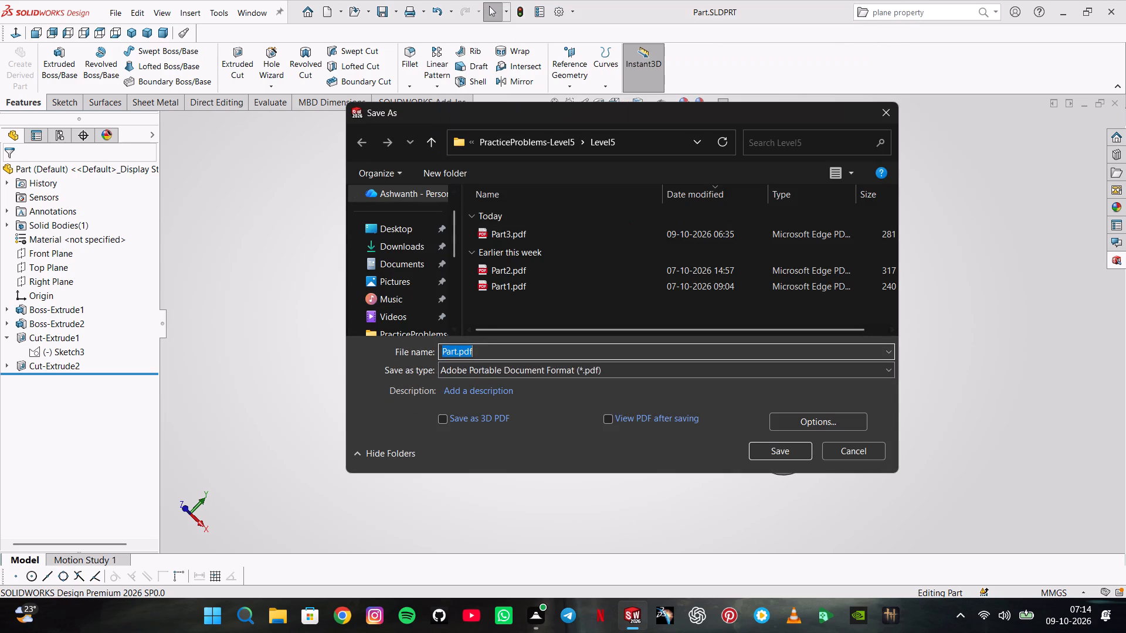
pyautogui.click(457, 354)
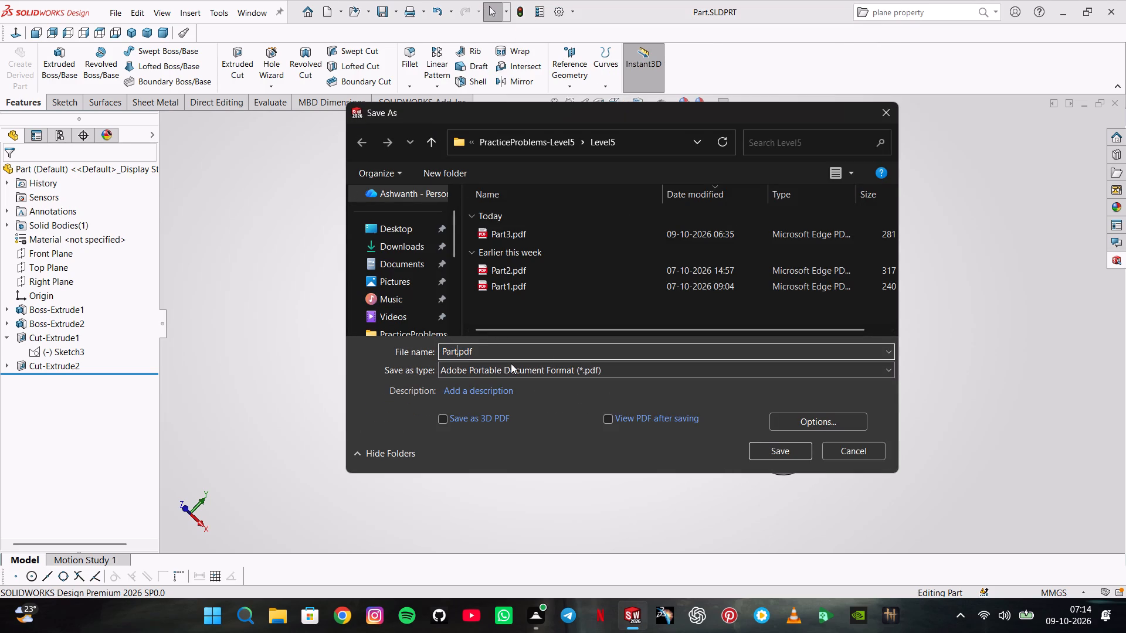
pyautogui.press('Clear')
pyautogui.press('Return')
pyautogui.press('Return')
pyautogui.press('Return')
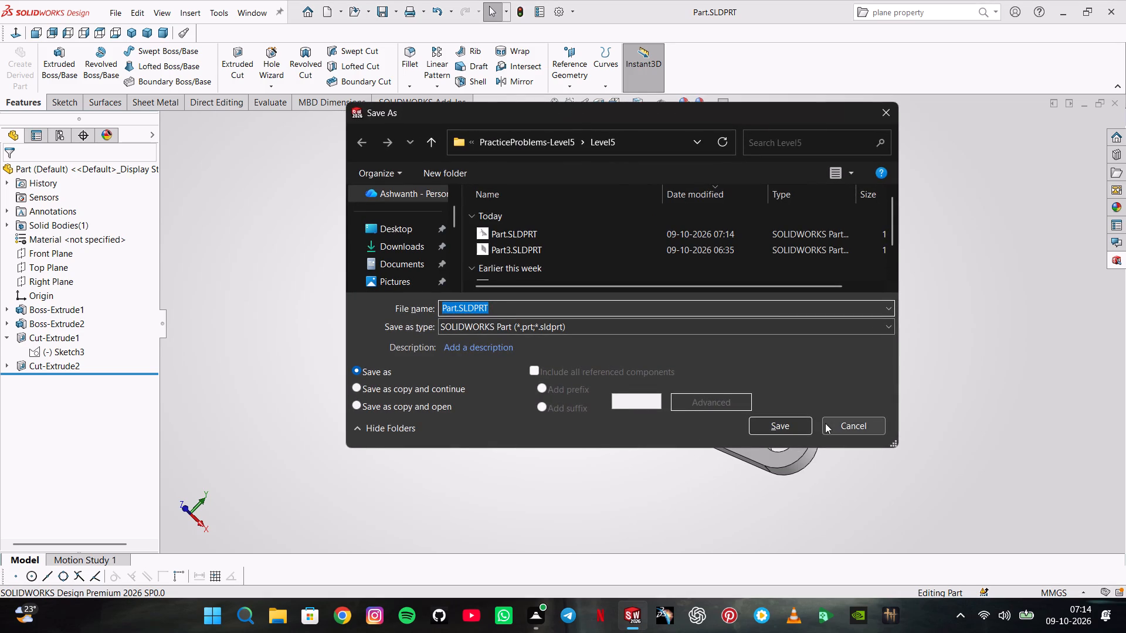
pyautogui.click(826, 423)
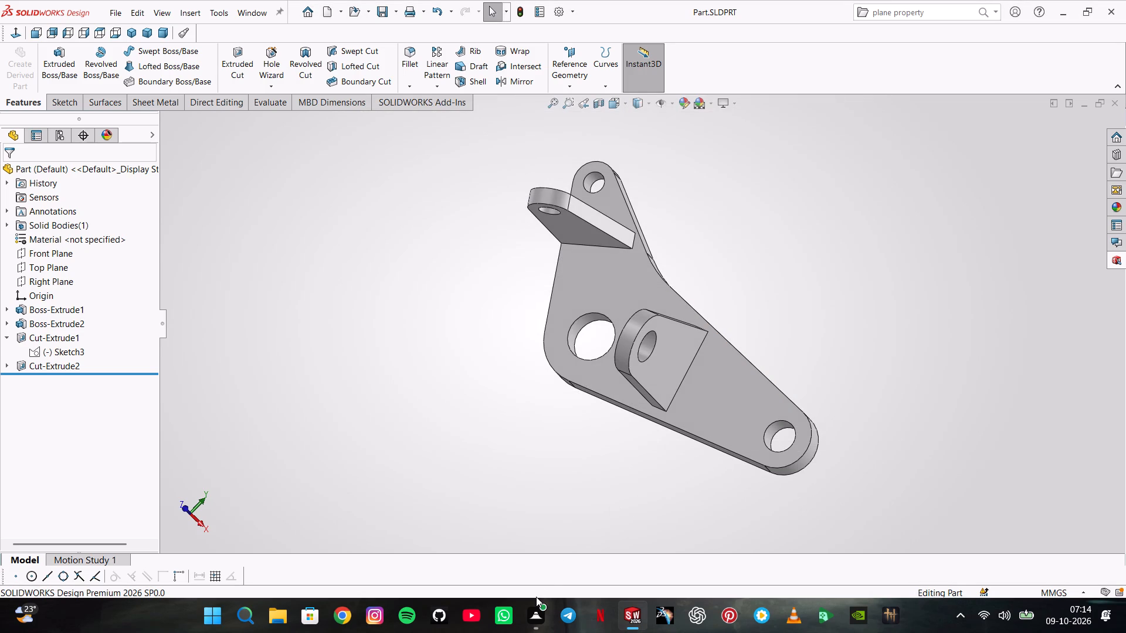